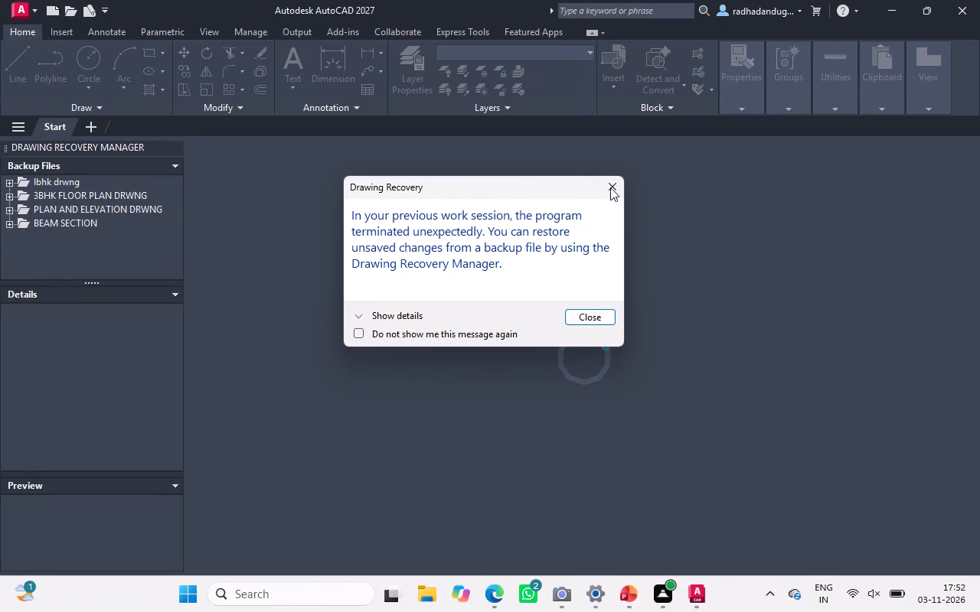
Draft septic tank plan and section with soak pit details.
Dismiss the drawing recovery message, the assistant tip and the profile window, and close the Drawing Recovery Manager.
left_click(610, 187)
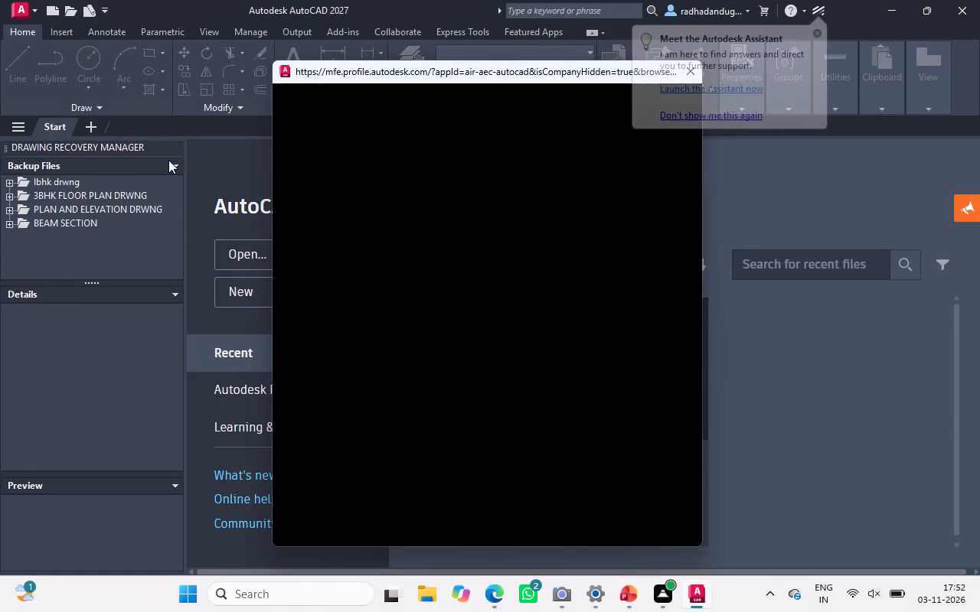
left_click(171, 145)
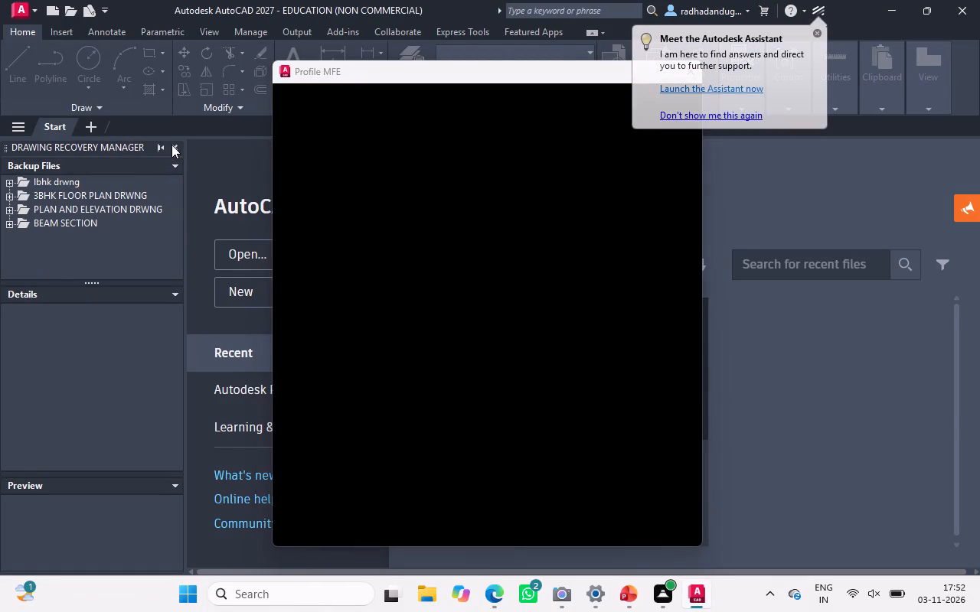
left_click(815, 35)
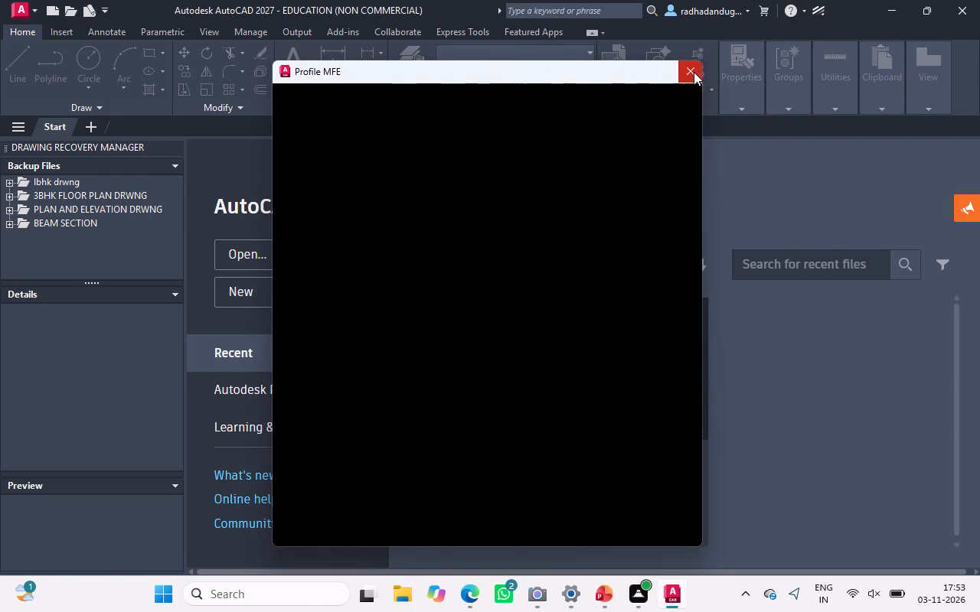
left_click(694, 72)
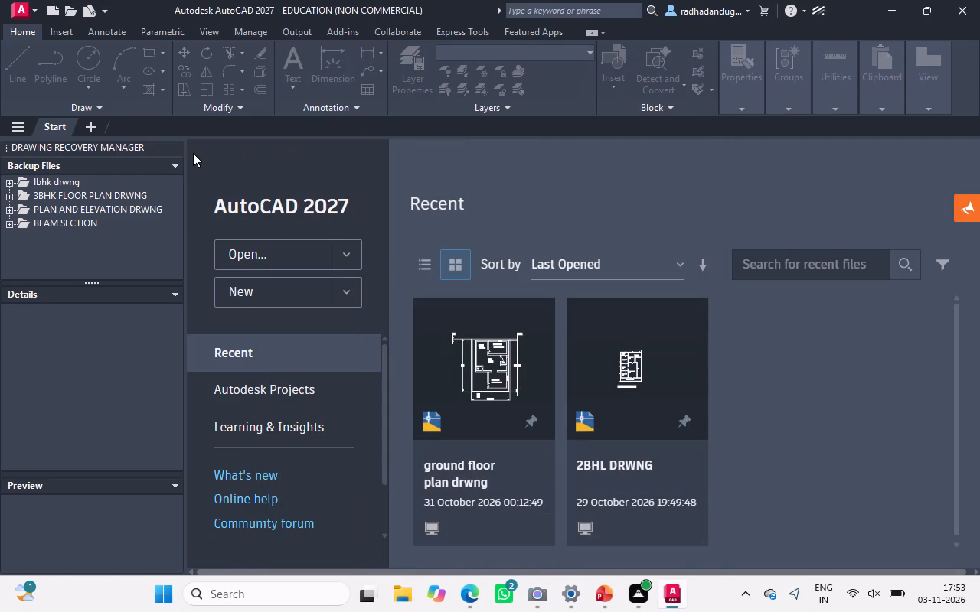
left_click(172, 146)
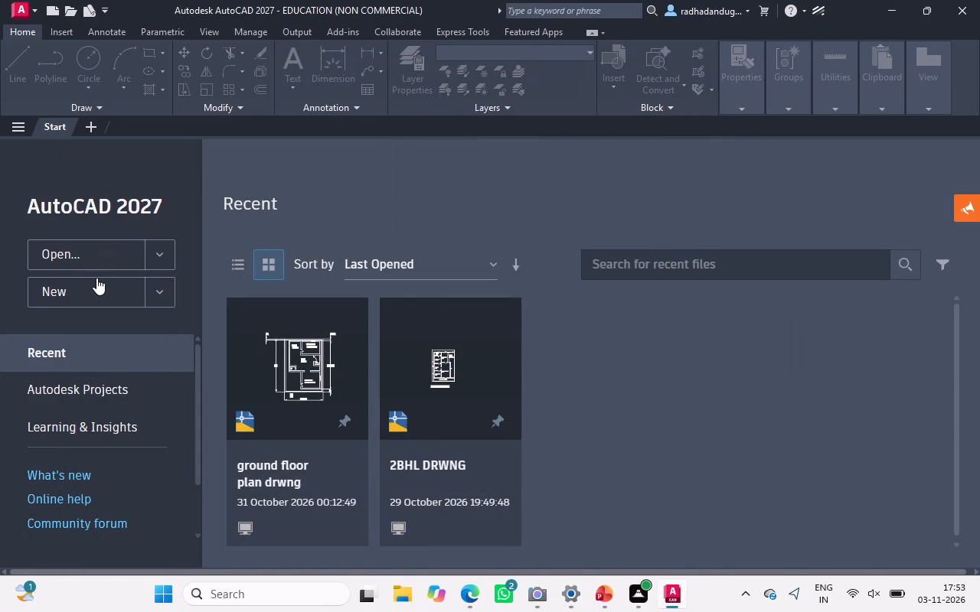
Create a new blank drawing.
left_click(95, 289)
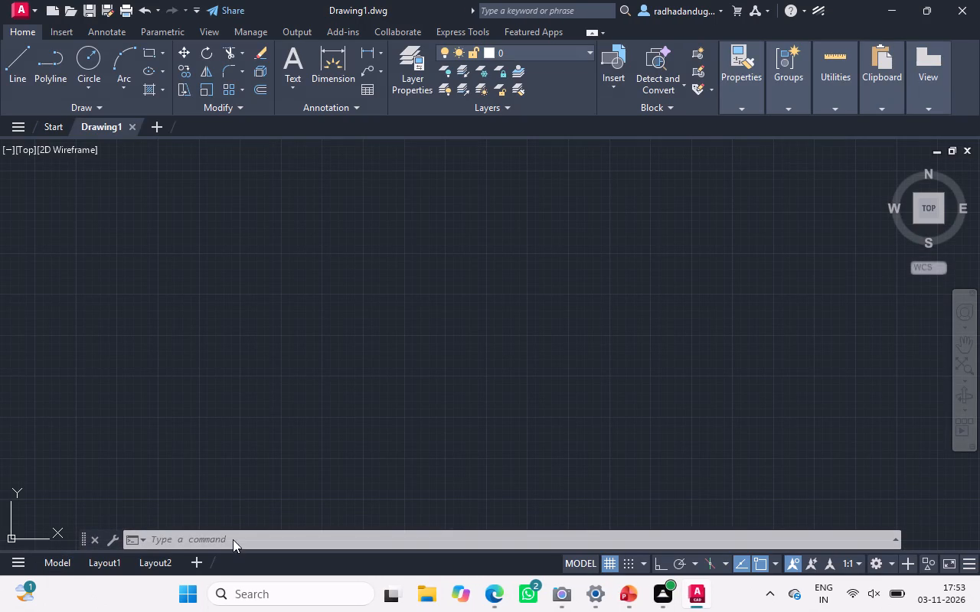
Turn on log file recording with the LOGFILEON command.
left_click(233, 539)
type("logf")
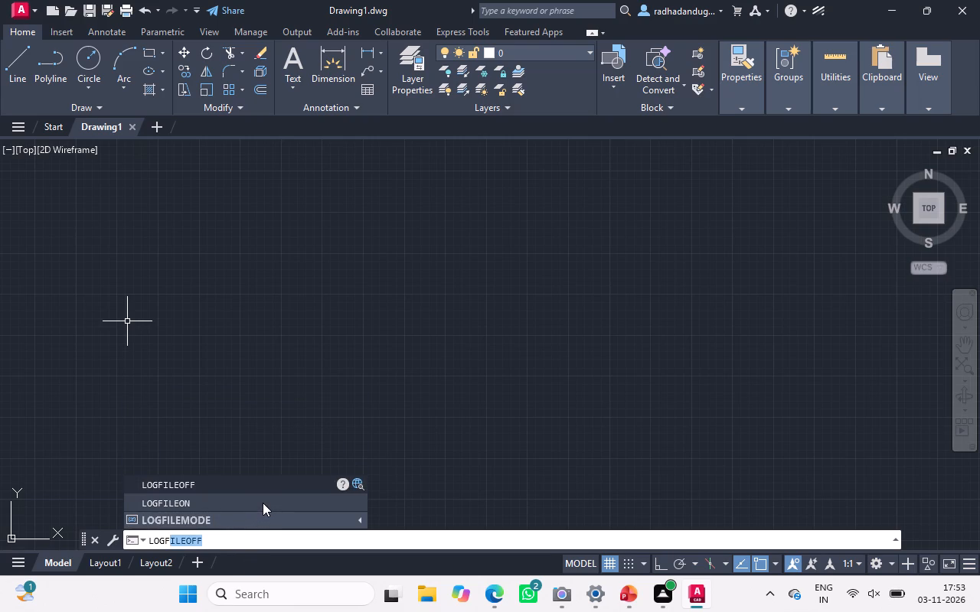
left_click(188, 506)
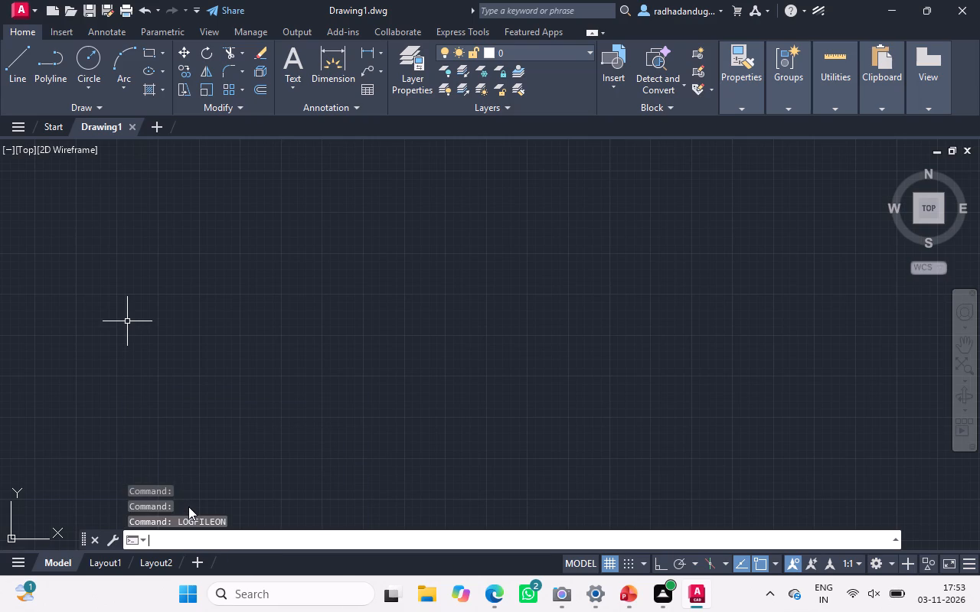
Configure the drawing units to a length precision of 0 and an insertion scale in meters.
left_click(252, 543)
type("un")
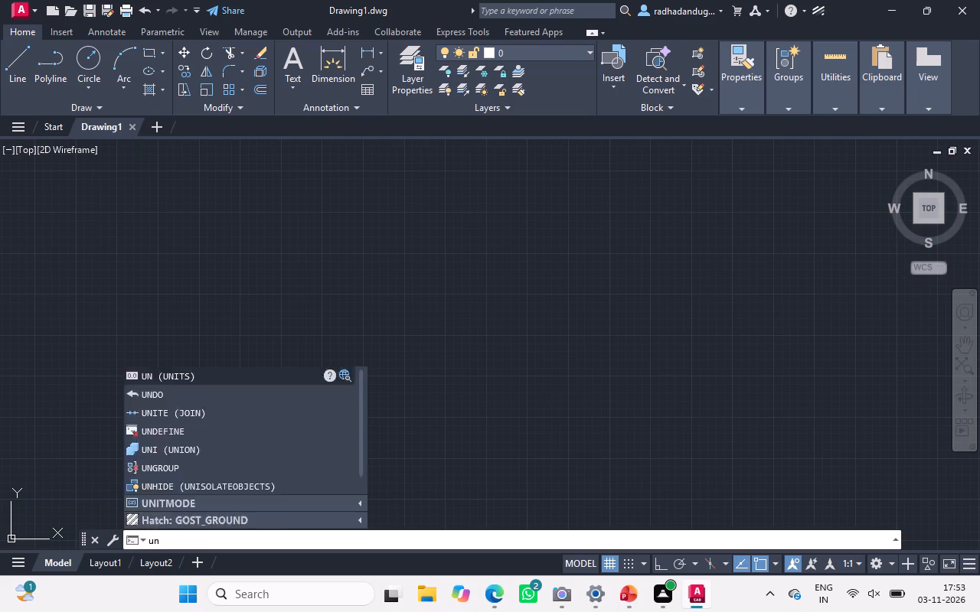
key("Return")
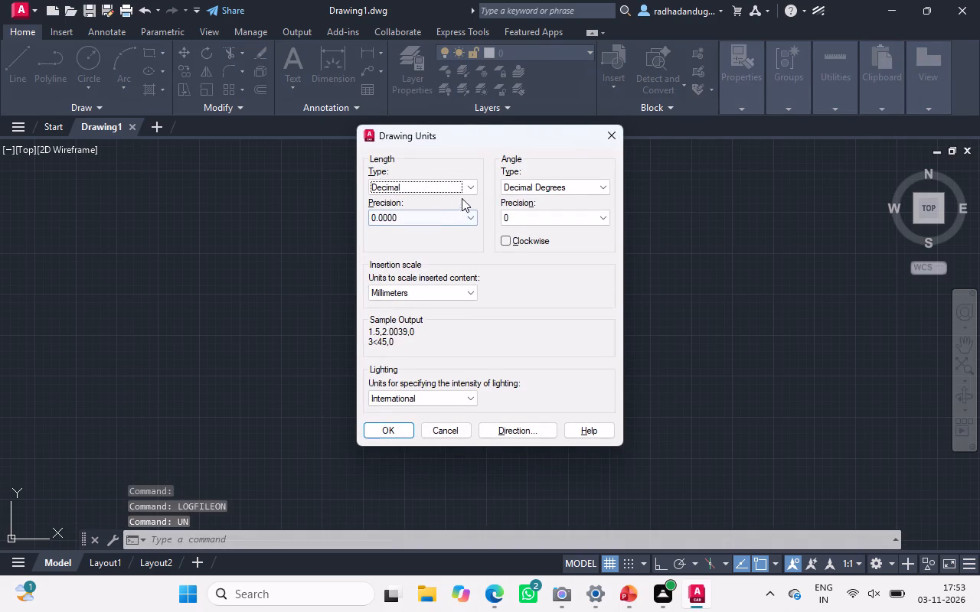
left_click(469, 219)
left_click(459, 233)
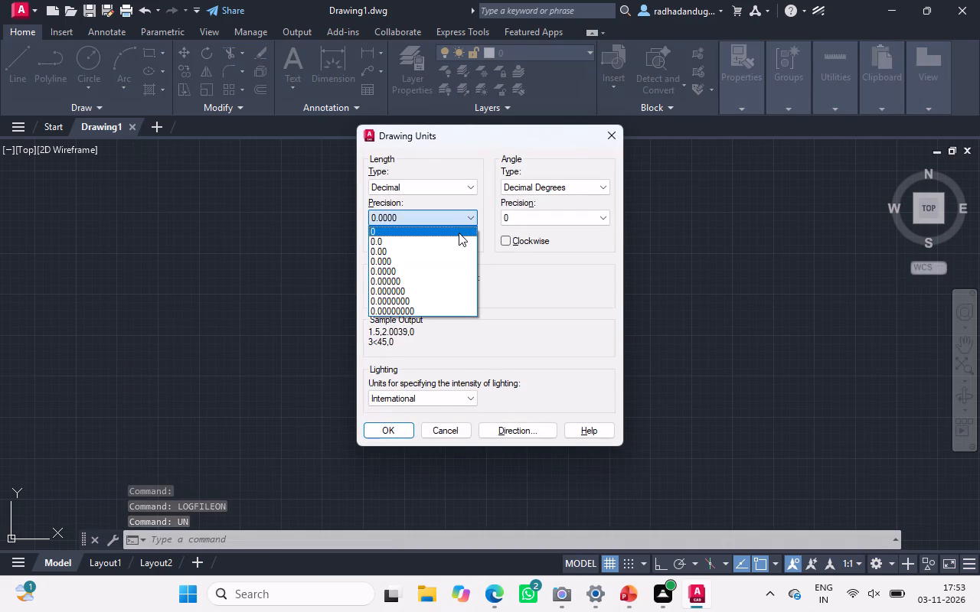
left_click(452, 288)
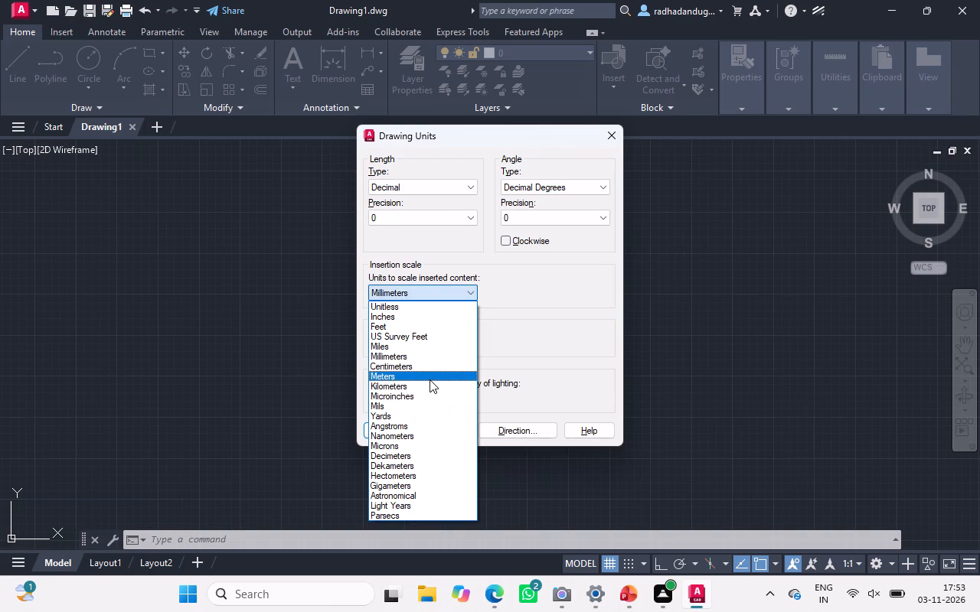
left_click(430, 378)
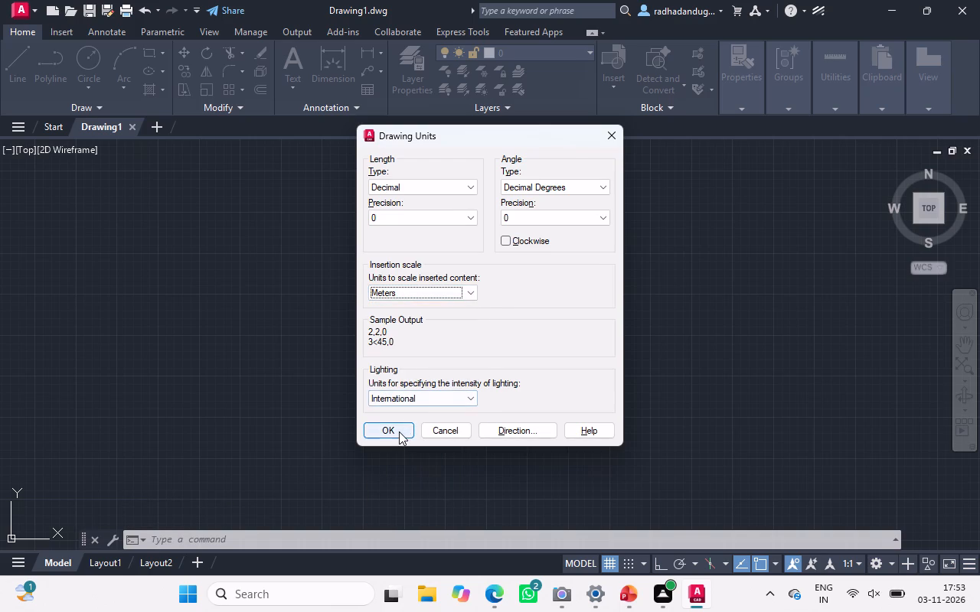
left_click(399, 431)
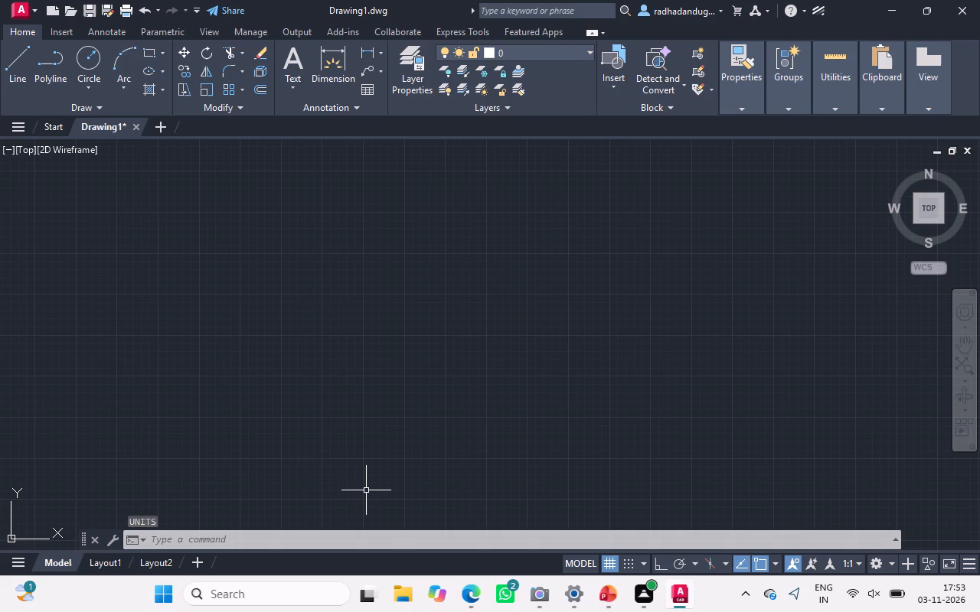
Modify the ISO-25 dimension style so its linear dimensions use a primary unit precision of 0.
key("d")
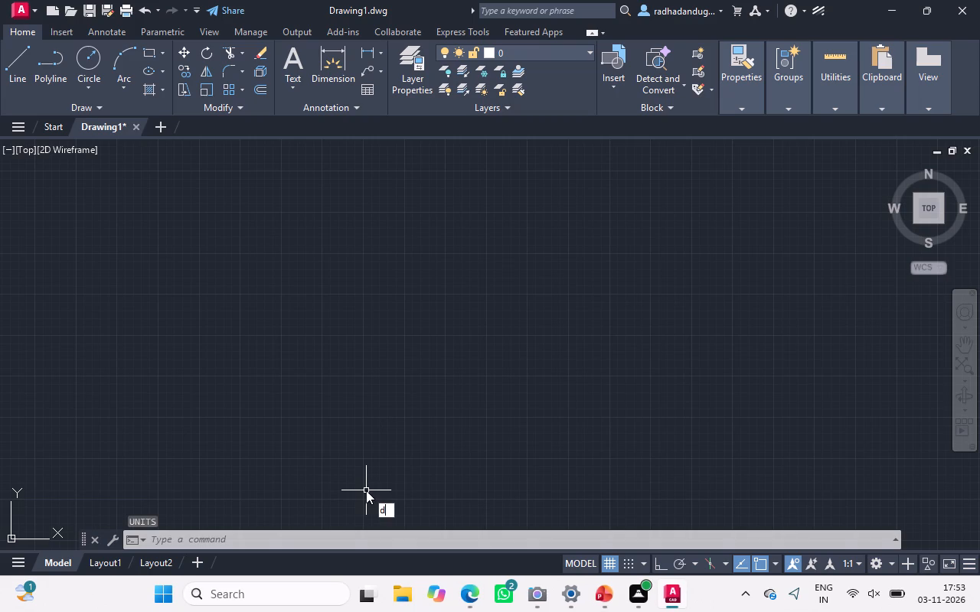
key("Return")
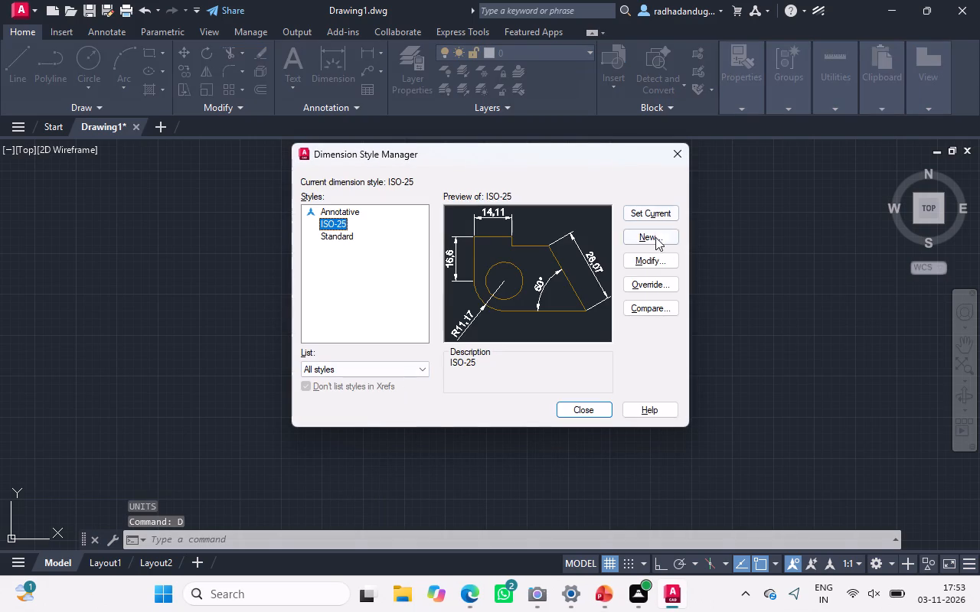
left_click(645, 265)
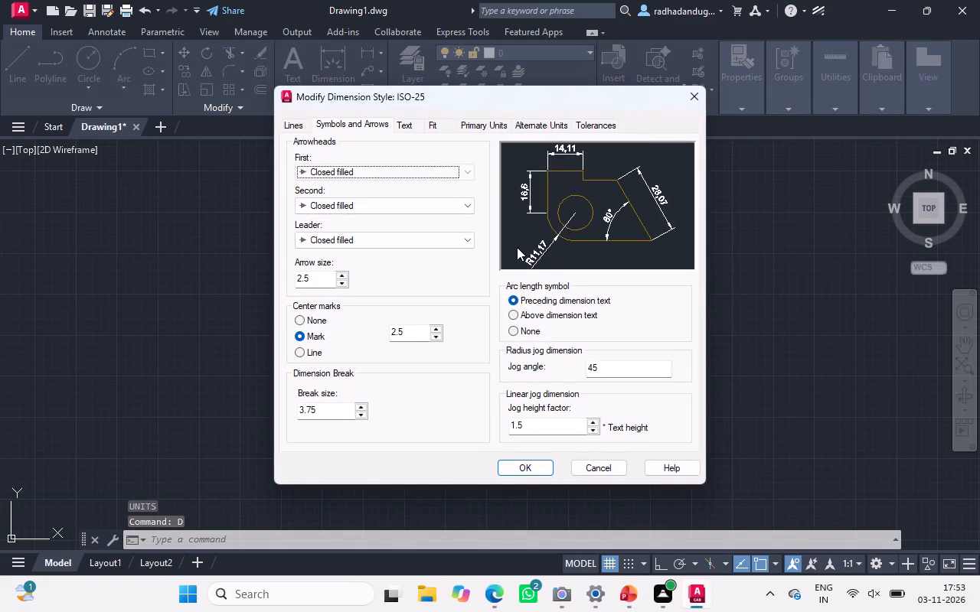
left_click(475, 128)
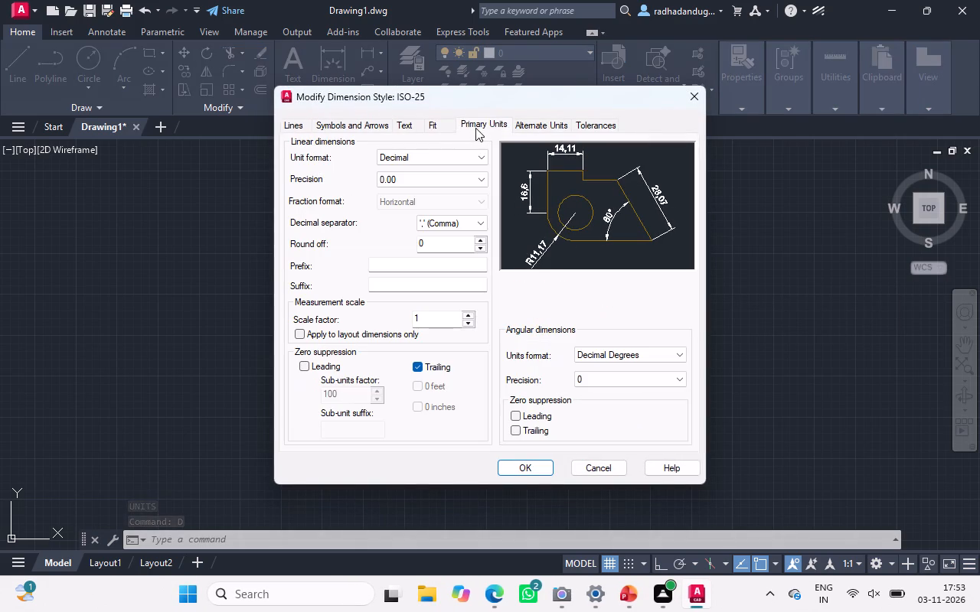
left_click(459, 177)
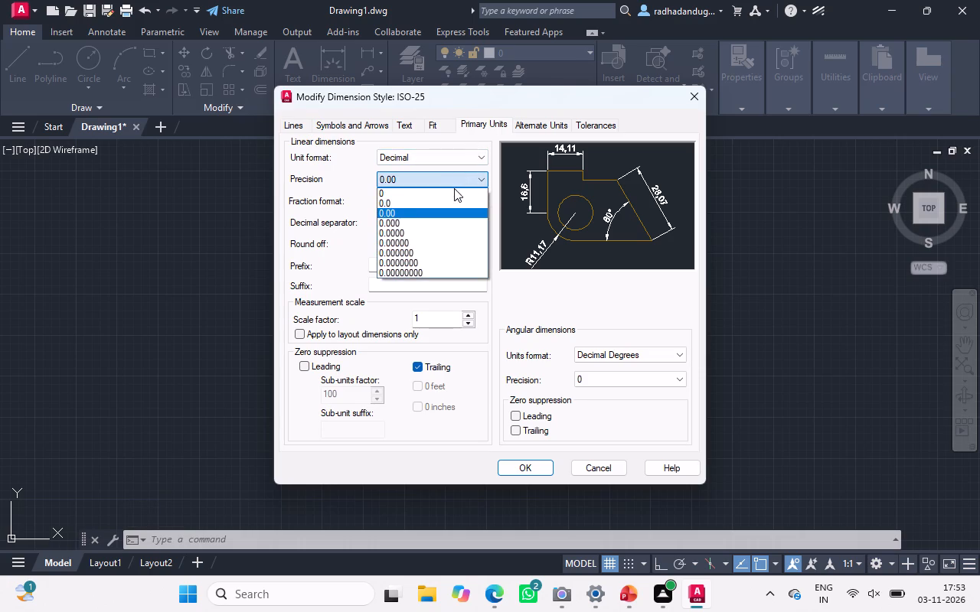
left_click(453, 192)
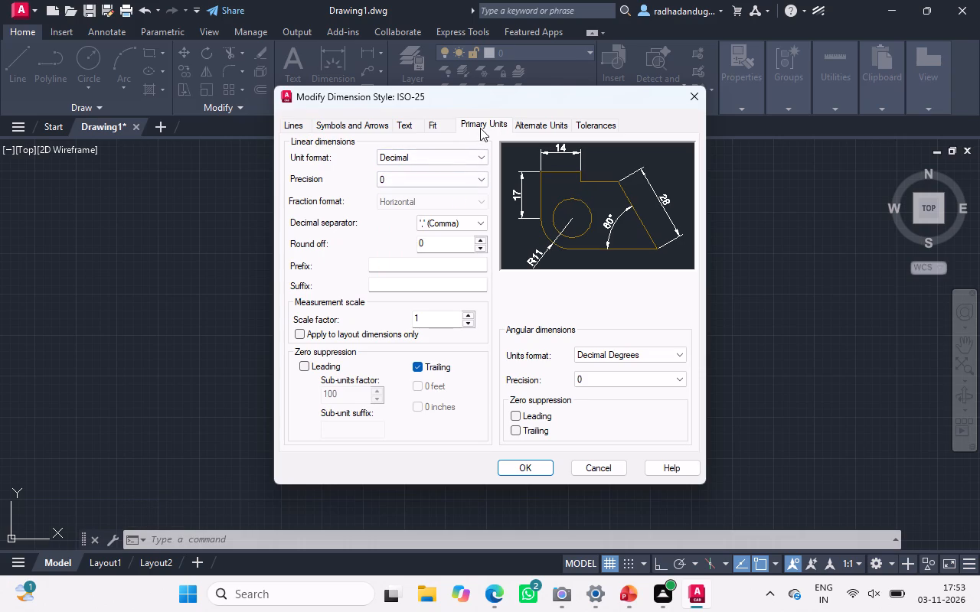
Set the ISO-25 dimension style's text height to 100 and arrow size to 100, and close the style manager.
left_click(407, 126)
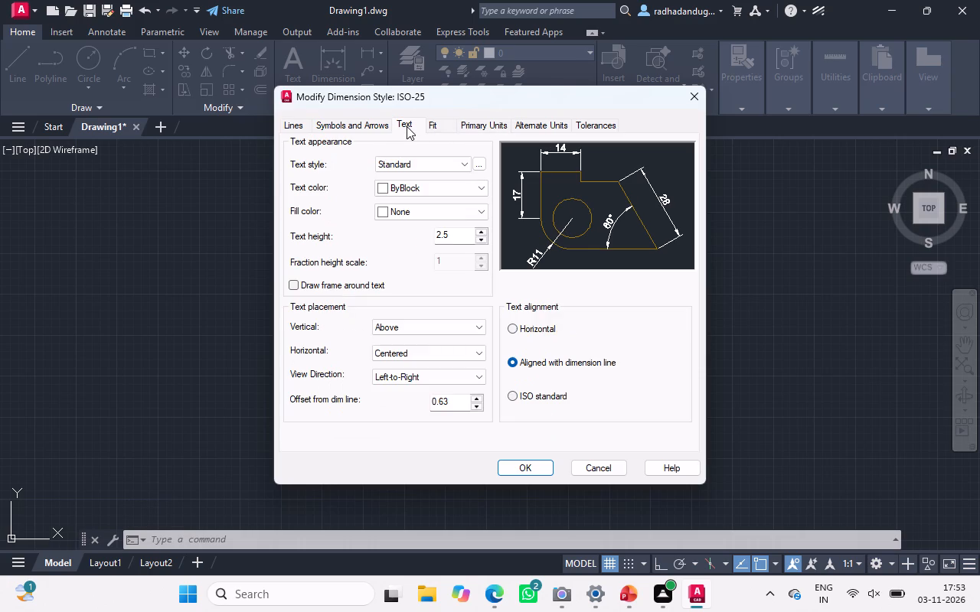
double_click(456, 227)
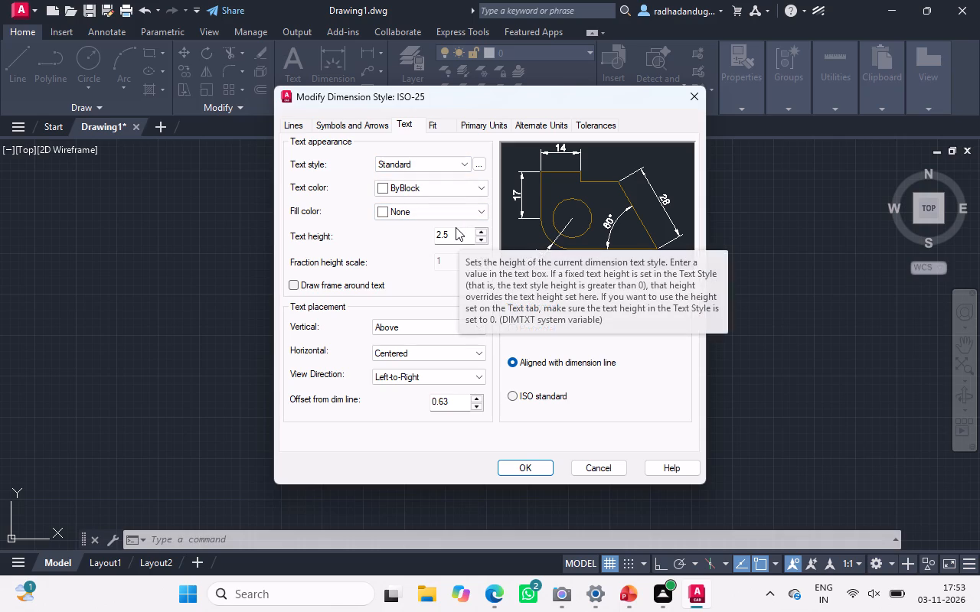
double_click(454, 232)
type("100")
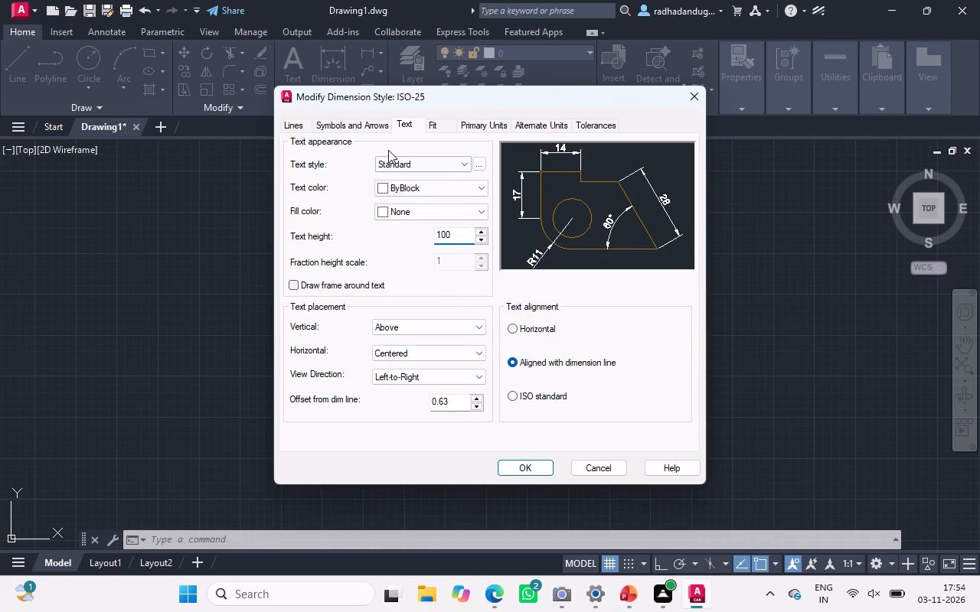
left_click(382, 125)
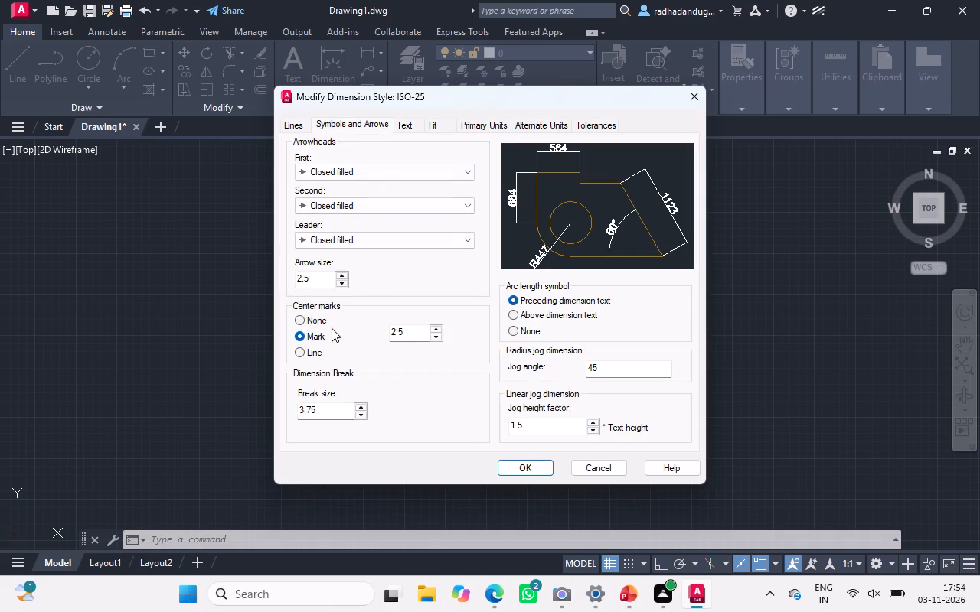
double_click(317, 272)
key("1")
type("00")
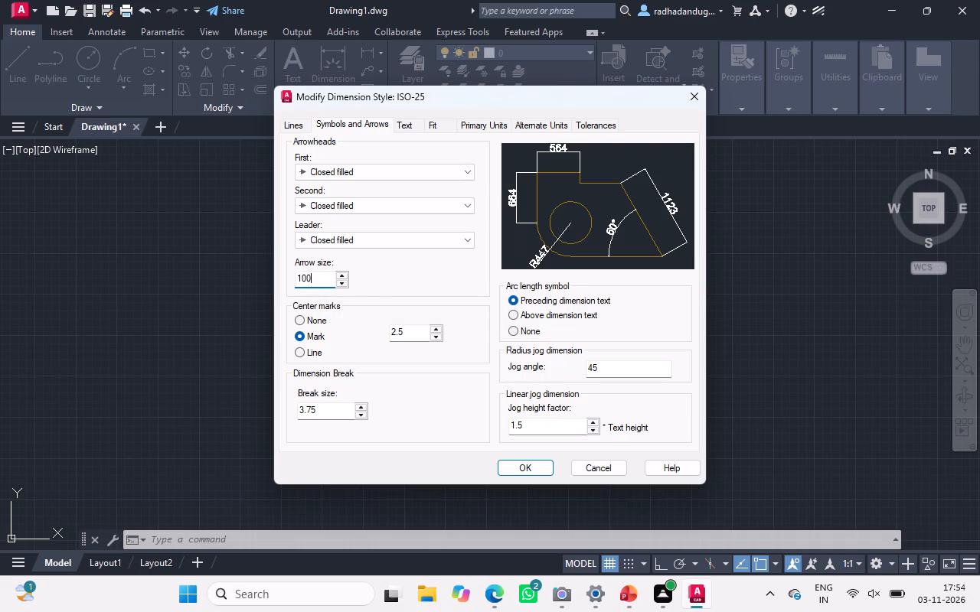
left_click(516, 467)
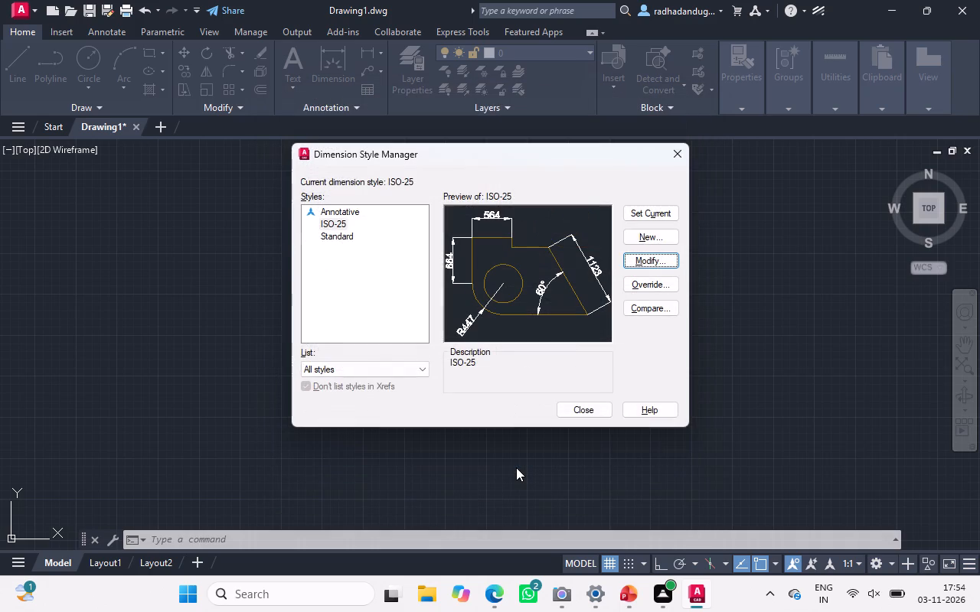
left_click(583, 412)
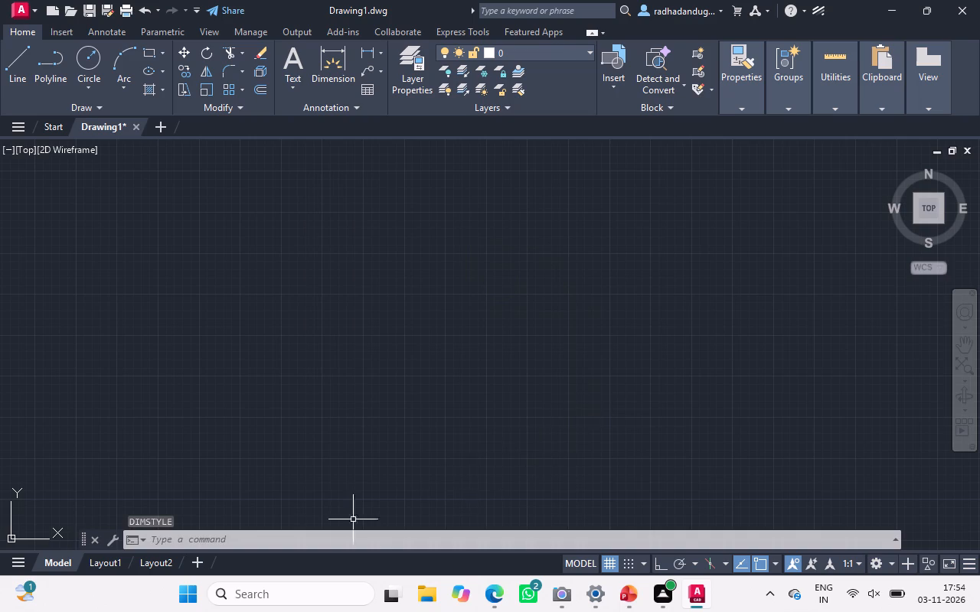
Set the UCS icon to the Noorigin option with the UCSICON command.
left_click(276, 542)
type("ucs")
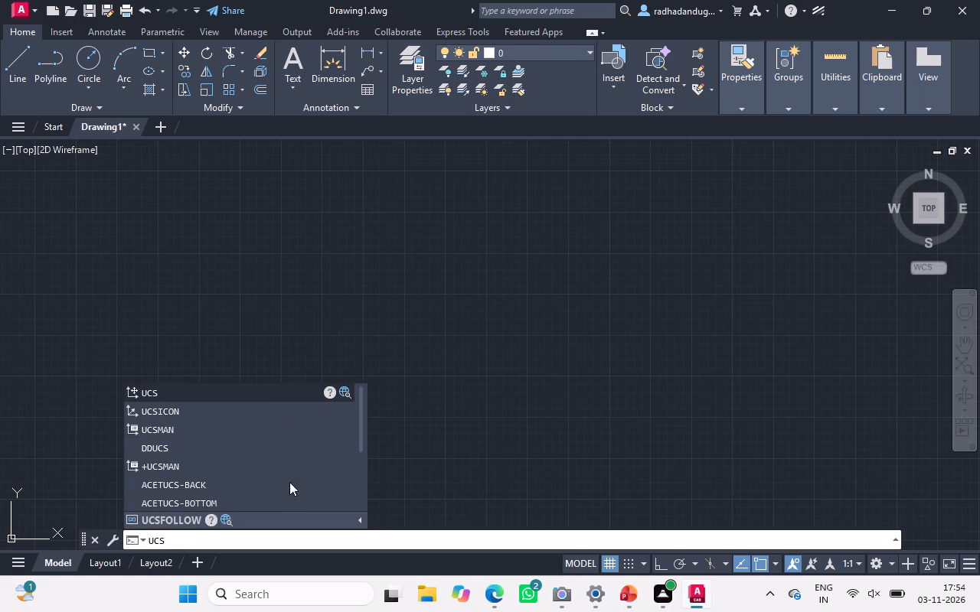
left_click(276, 406)
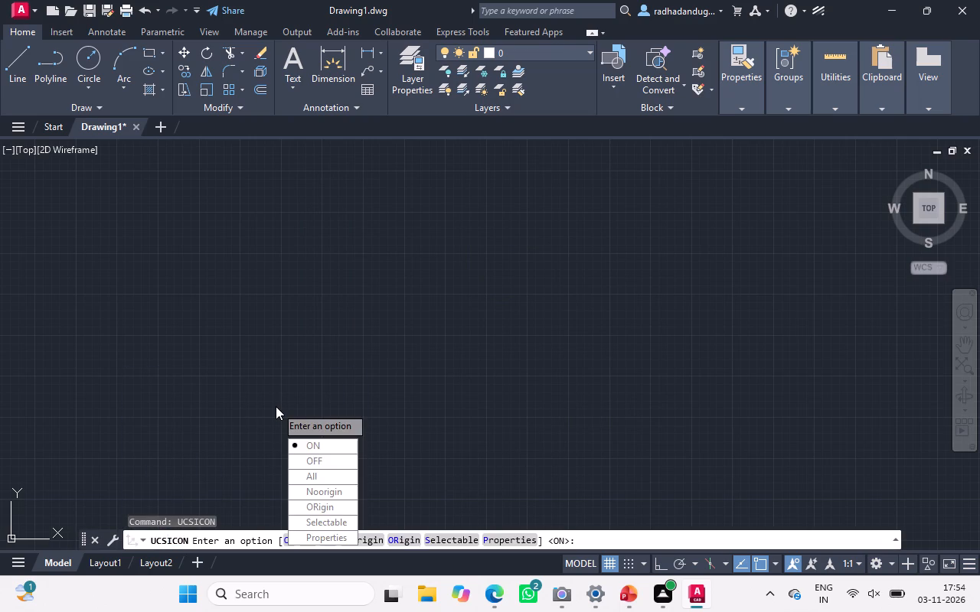
left_click_drag(329, 497, 276, 406)
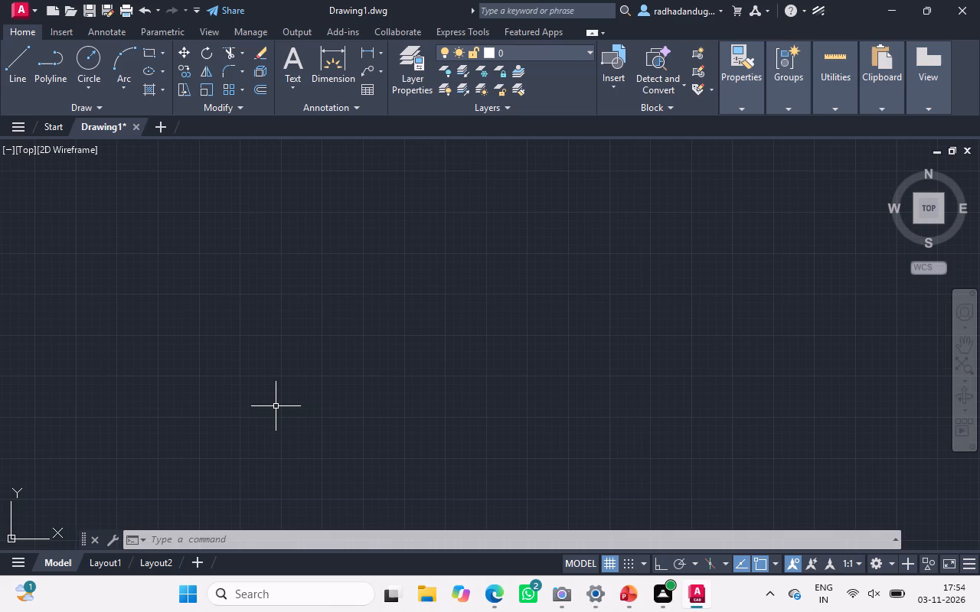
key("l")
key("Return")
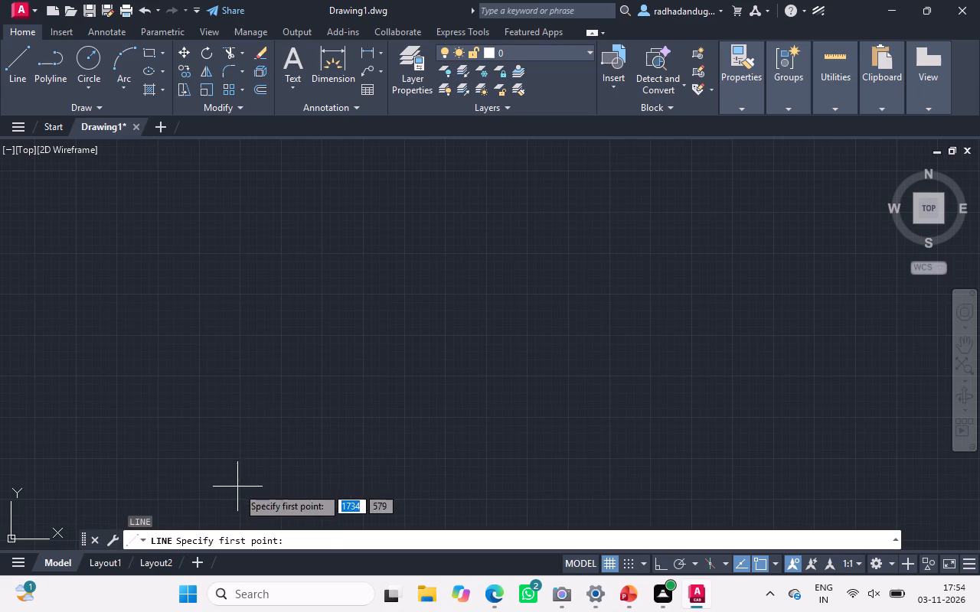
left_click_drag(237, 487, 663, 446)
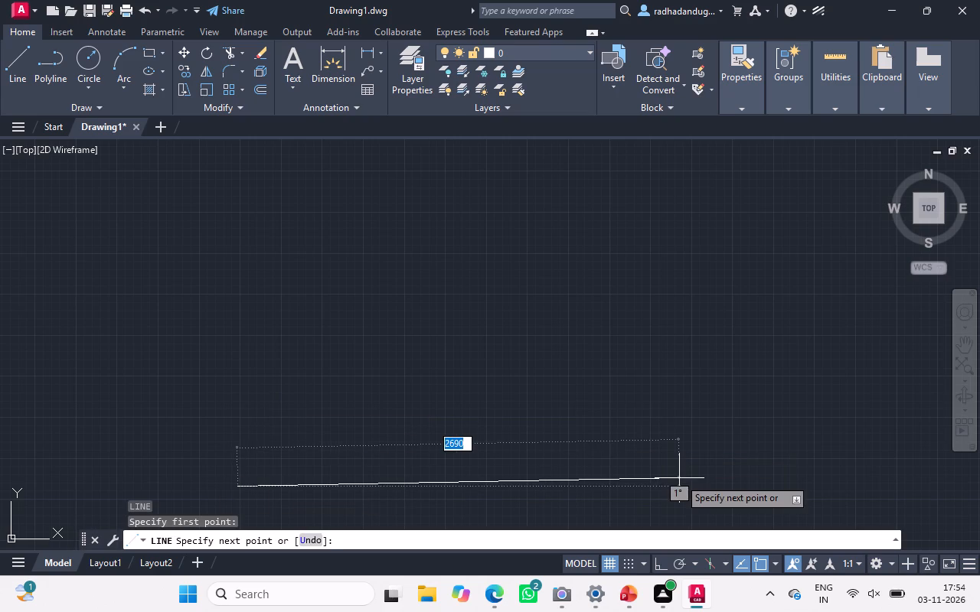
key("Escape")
Turn Ortho mode on with the ORTHO command.
type("ortho")
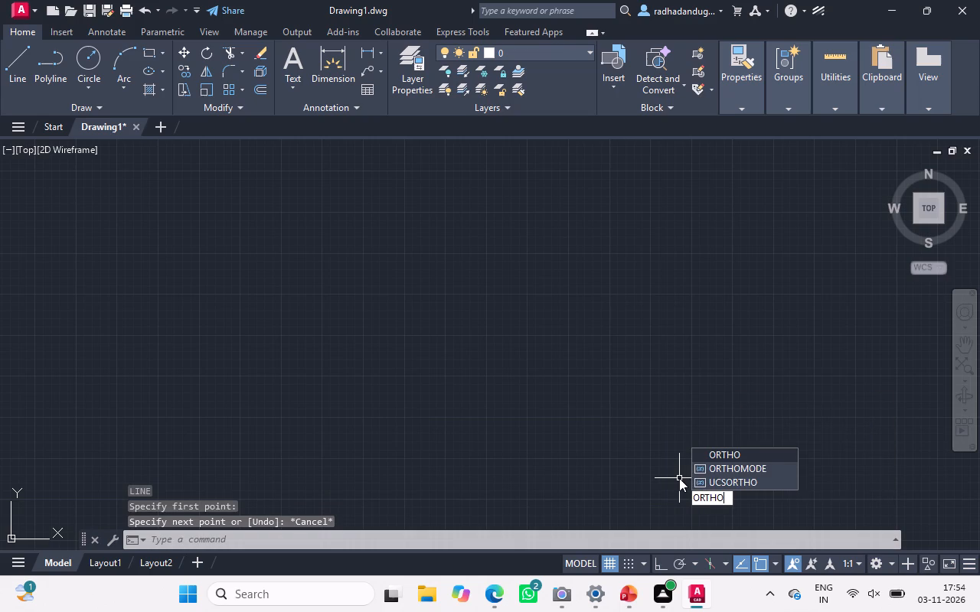
left_click(751, 451)
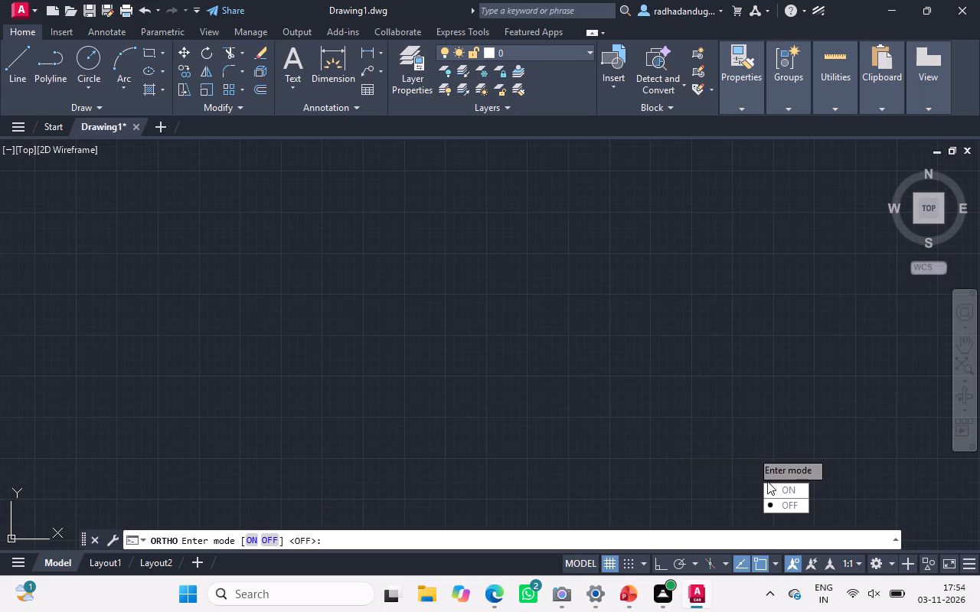
left_click_drag(771, 487, 751, 451)
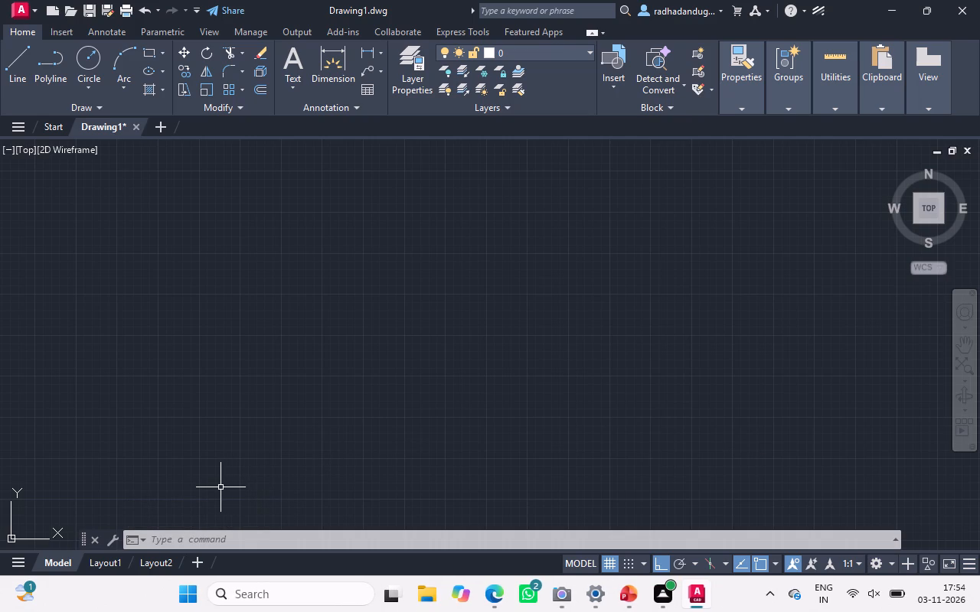
Draw a horizontal line 3700 long in the lower part of the drawing area.
type("l")
key("space")
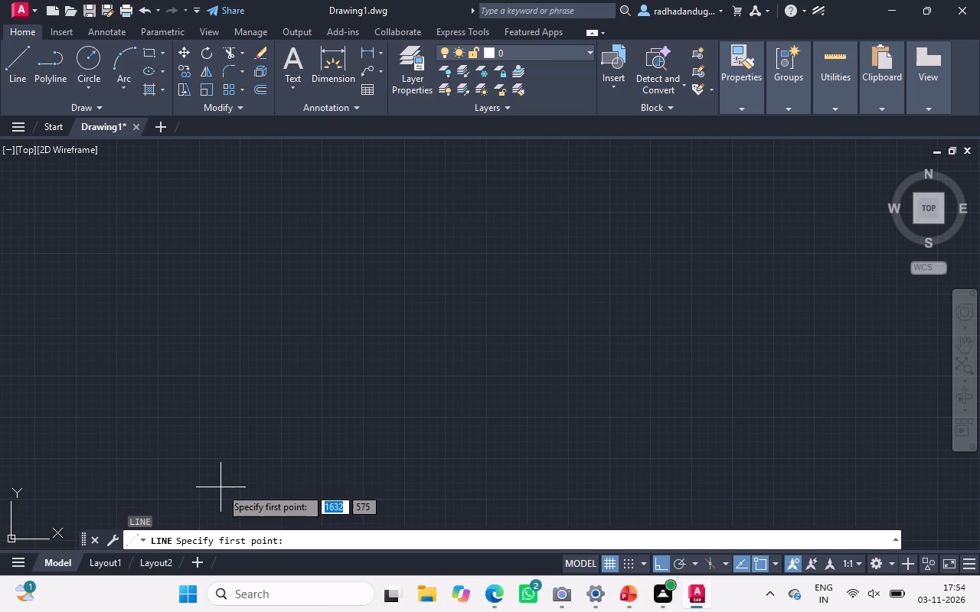
left_click_drag(197, 489, 445, 480)
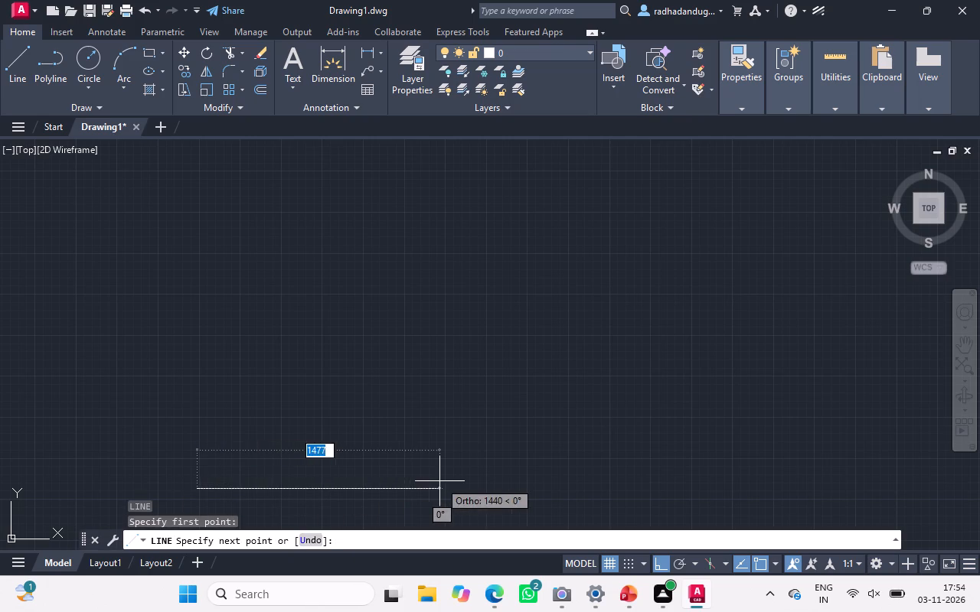
left_click_drag(445, 480, 508, 476)
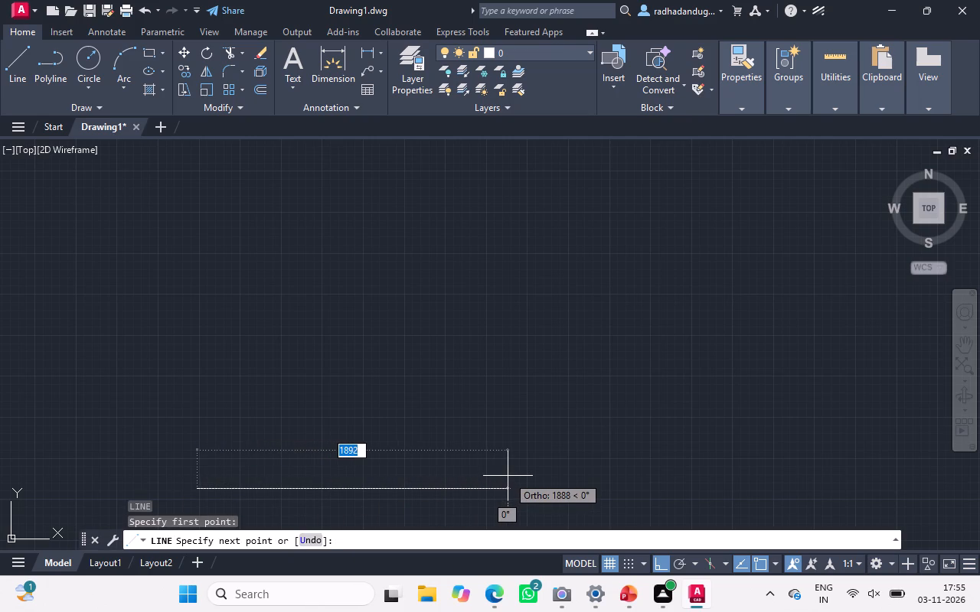
type("3700")
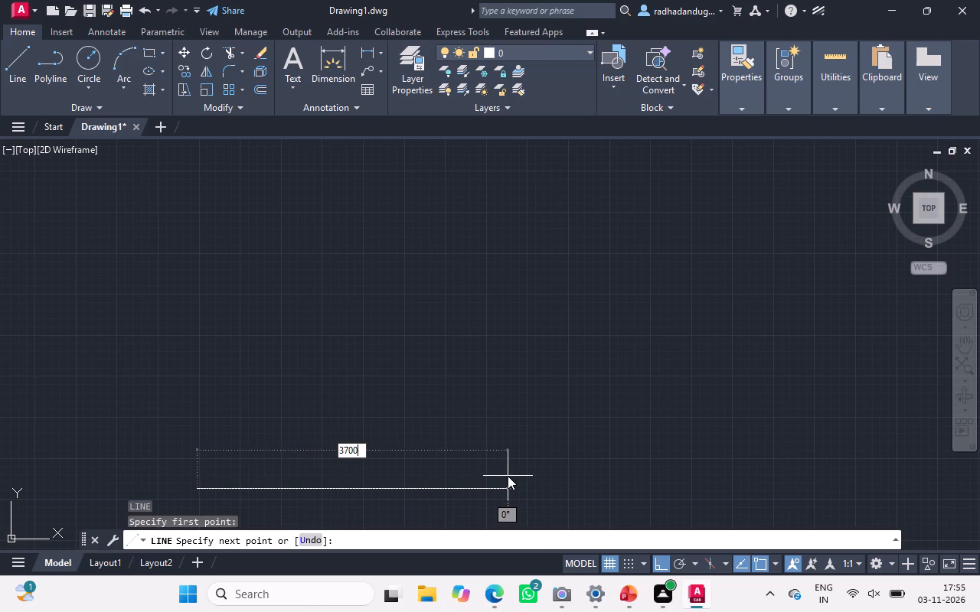
key("space")
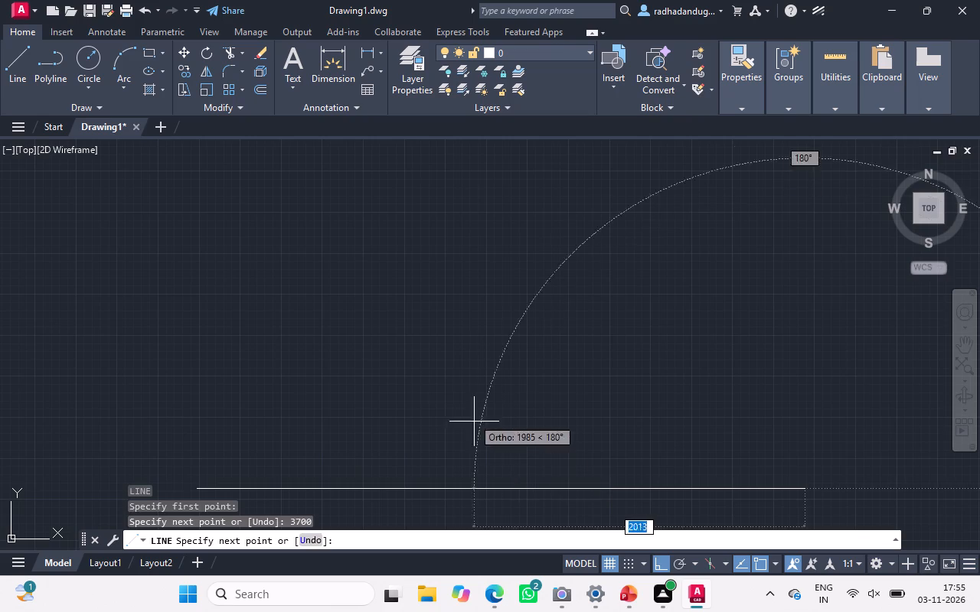
key("Escape")
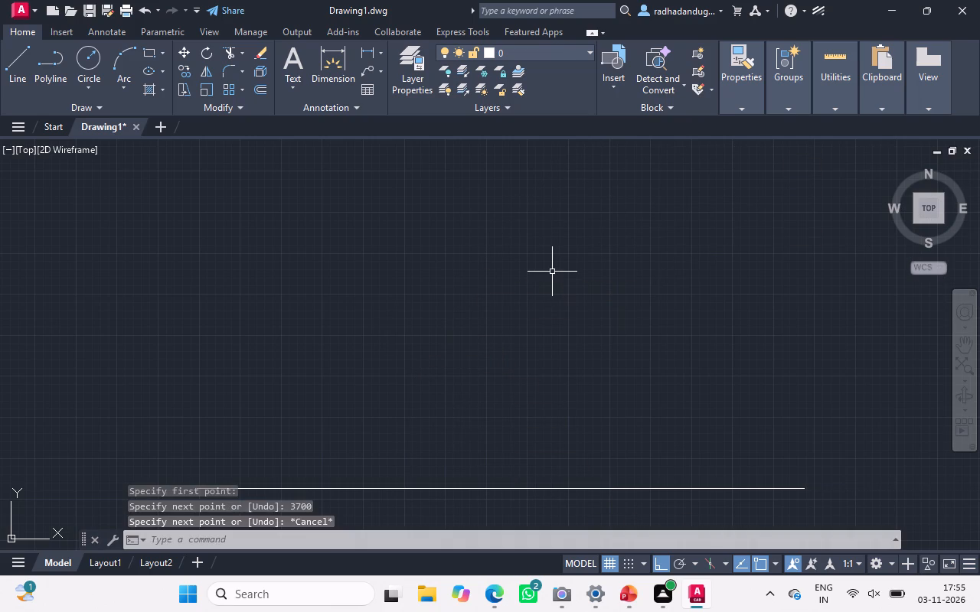
Draw a vertical line 1420 long upward from the right endpoint of the 3700 line.
scroll(492, 282, "down", 3, "ctrl")
scroll(492, 282, "up", 2, "ctrl")
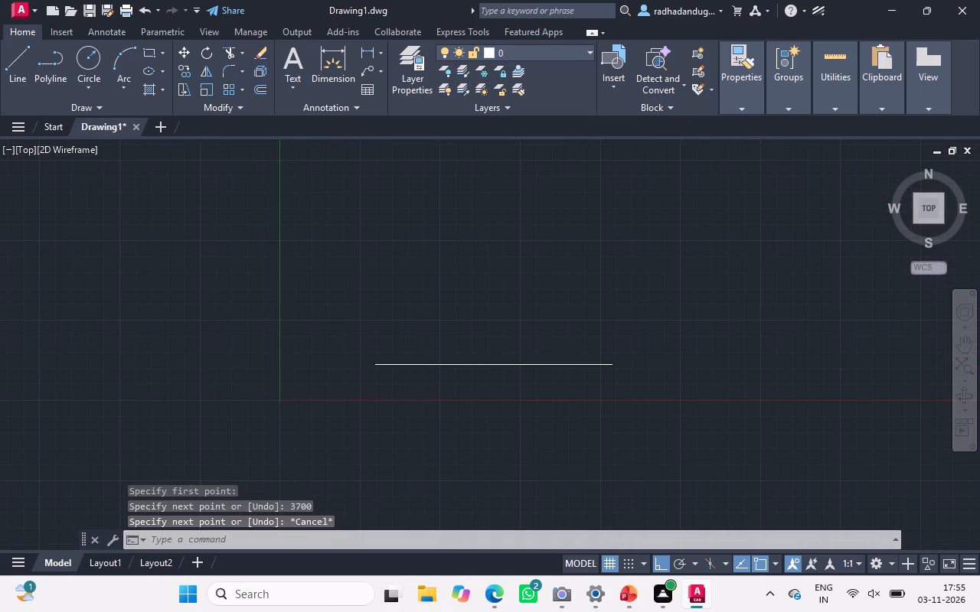
type("l")
key("space")
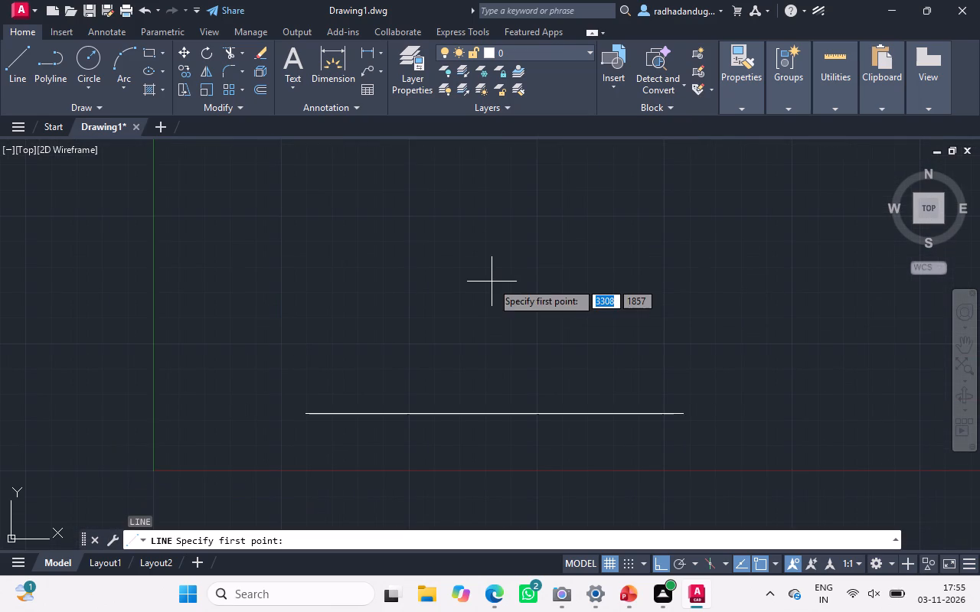
left_click_drag(683, 409, 678, 353)
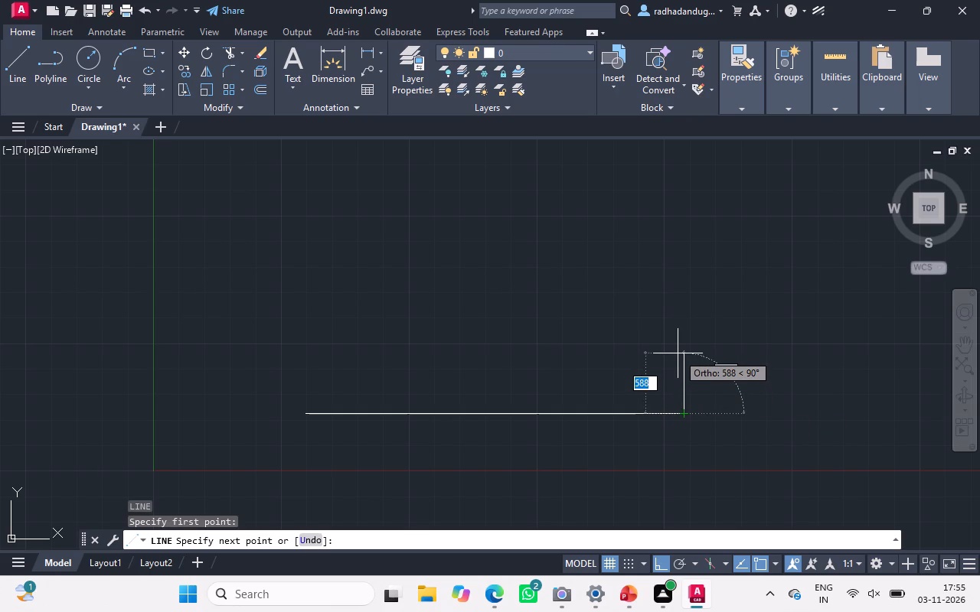
left_click_drag(678, 353, 678, 349)
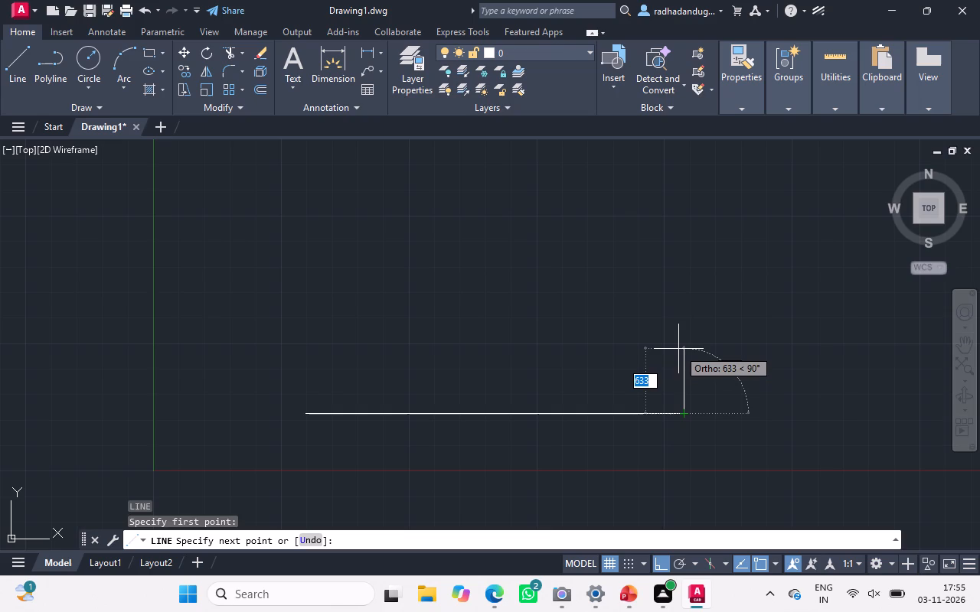
left_click_drag(678, 349, 678, 347)
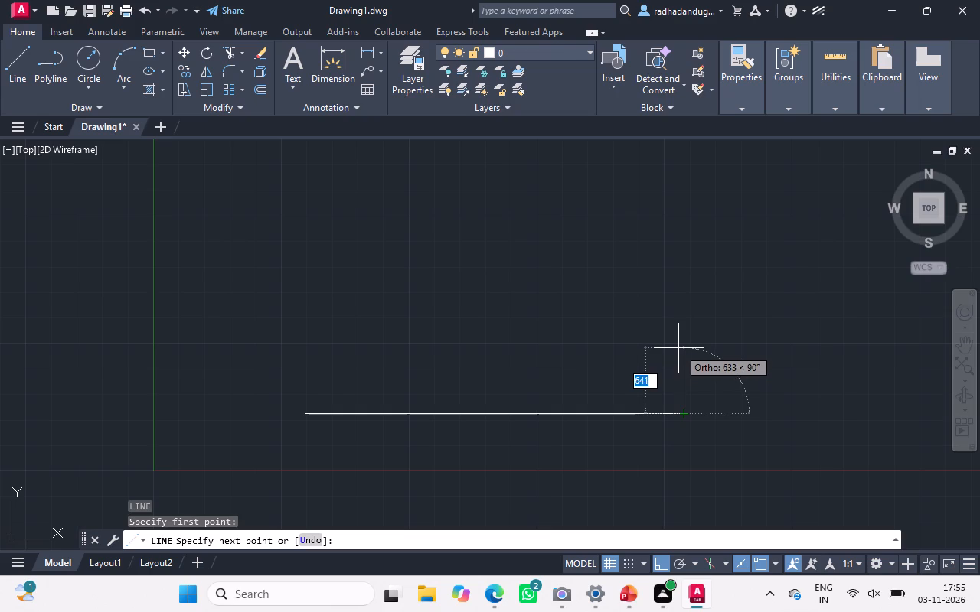
left_click_drag(678, 347, 678, 347)
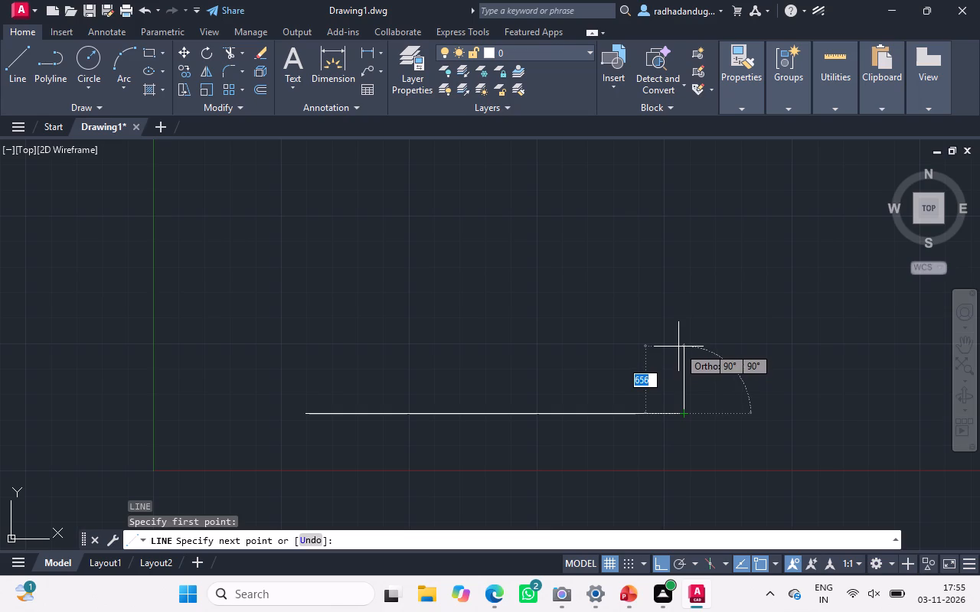
left_click_drag(678, 347, 678, 345)
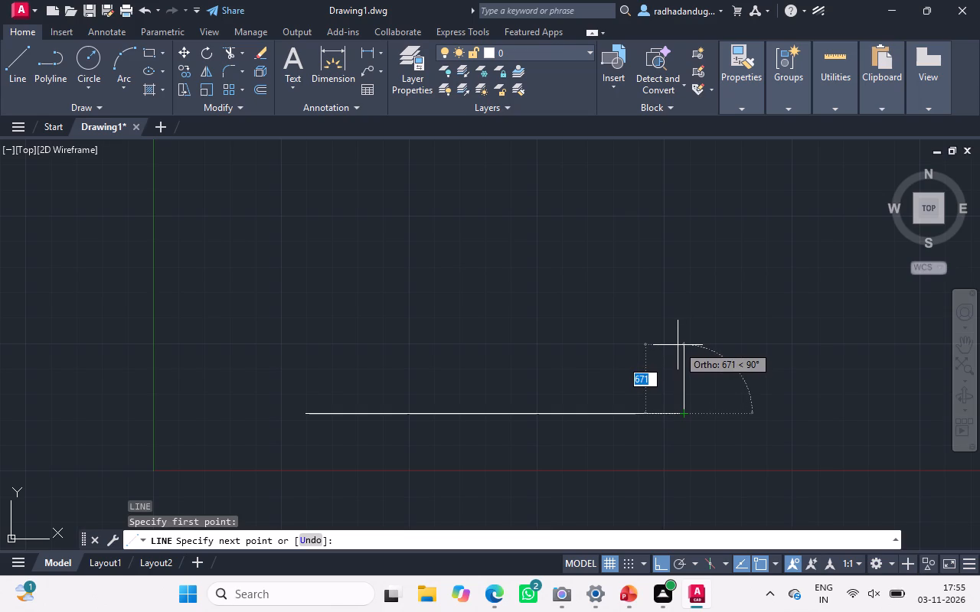
left_click_drag(678, 345, 671, 315)
type("142")
key("o")
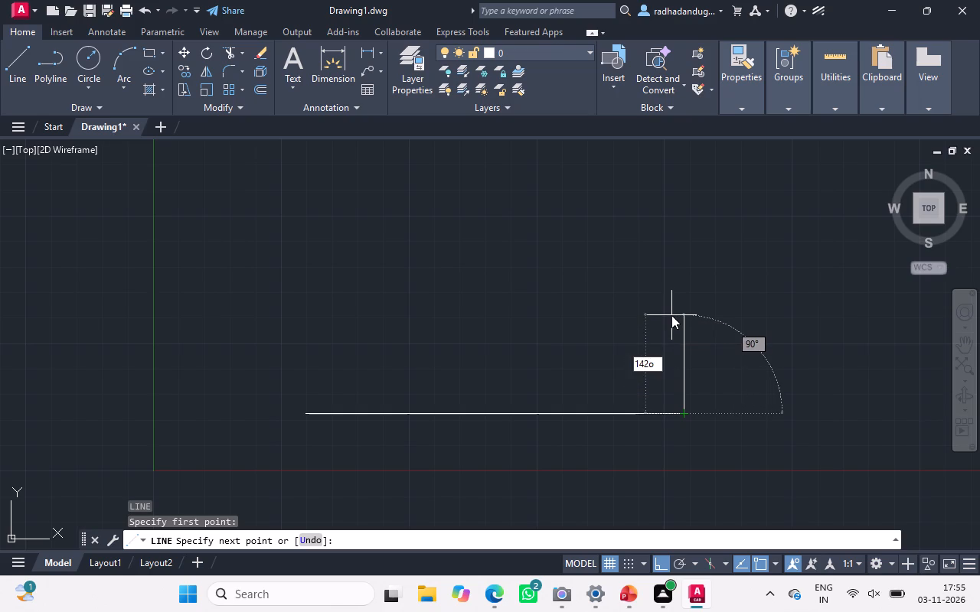
key("BackSpace")
key("0")
key("Return")
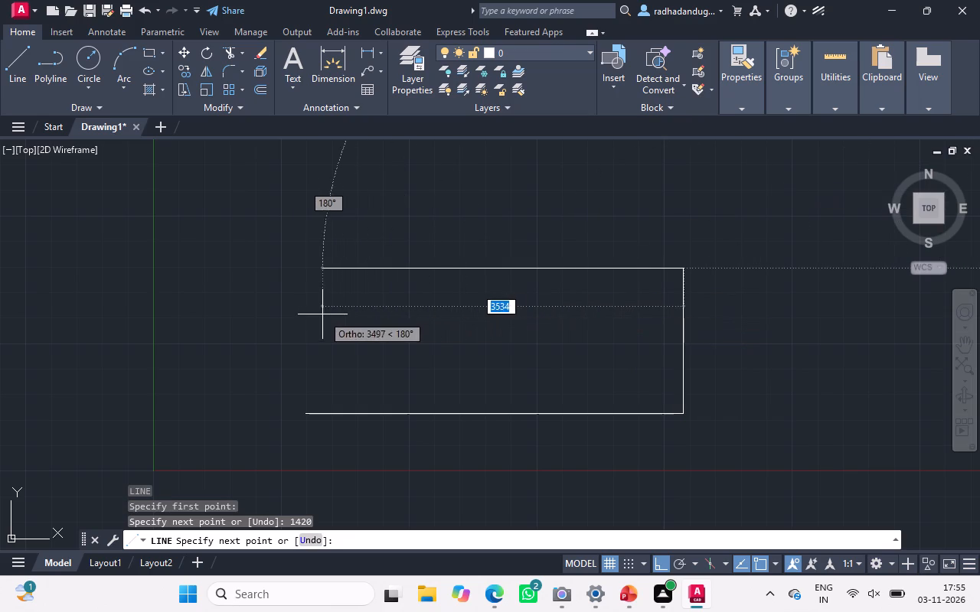
Continue with a 3700 line to the left and a line down to the first line's left endpoint, completing the rectangle.
type("3700")
key("Return")
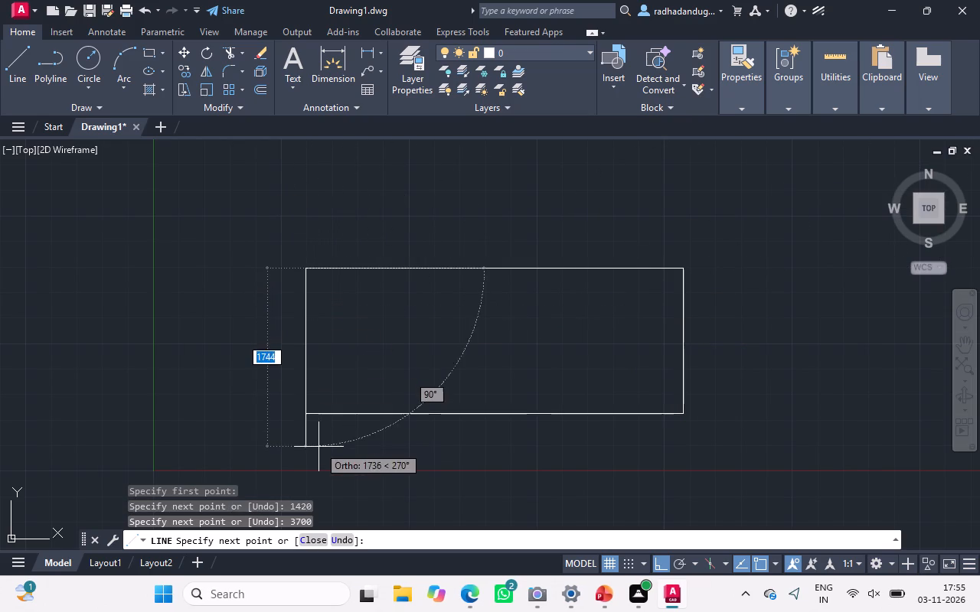
left_click(314, 415)
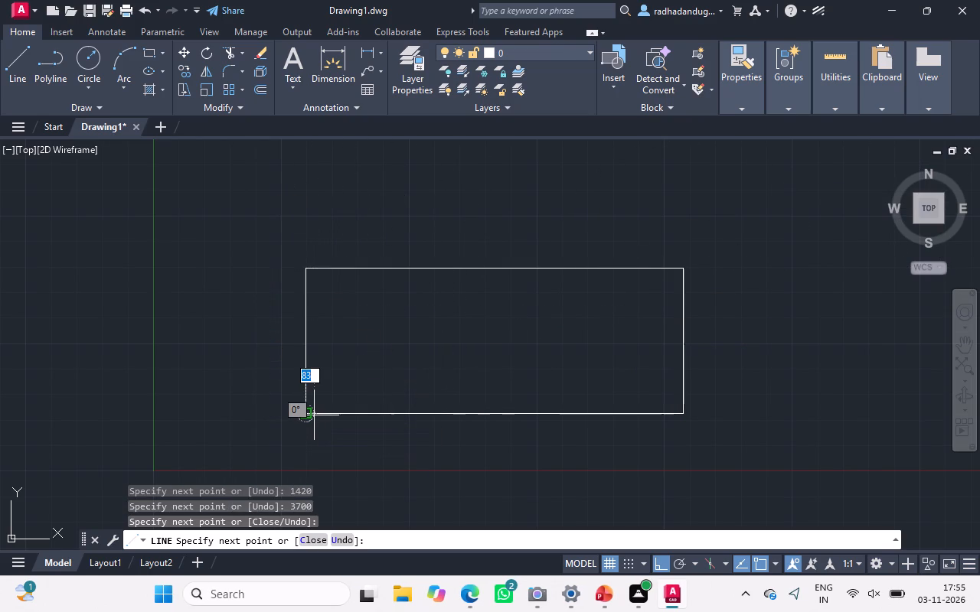
key("Escape")
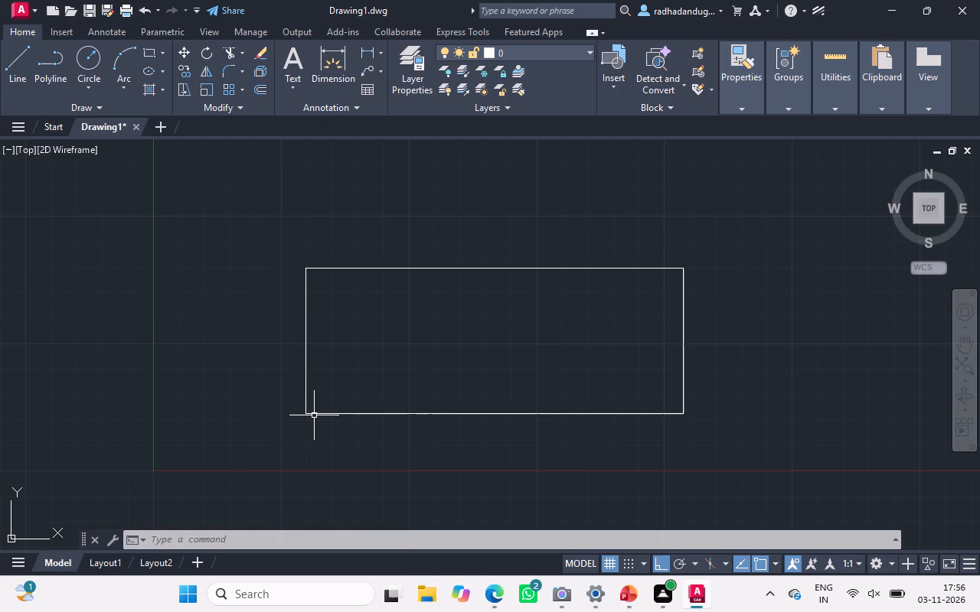
Offset the rectangle's bottom line 50 upward.
key("o")
key("Return")
key("Return")
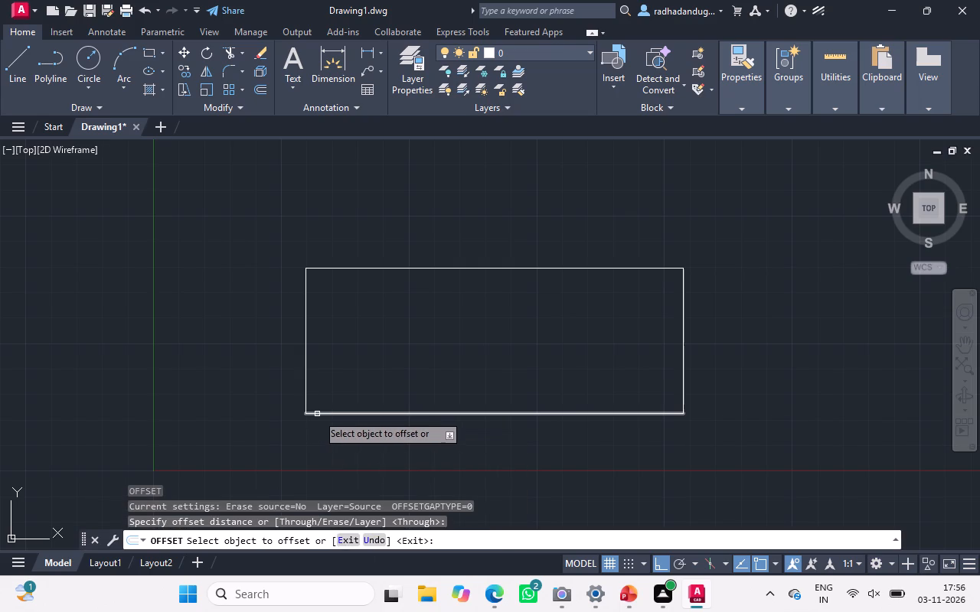
left_click(332, 415)
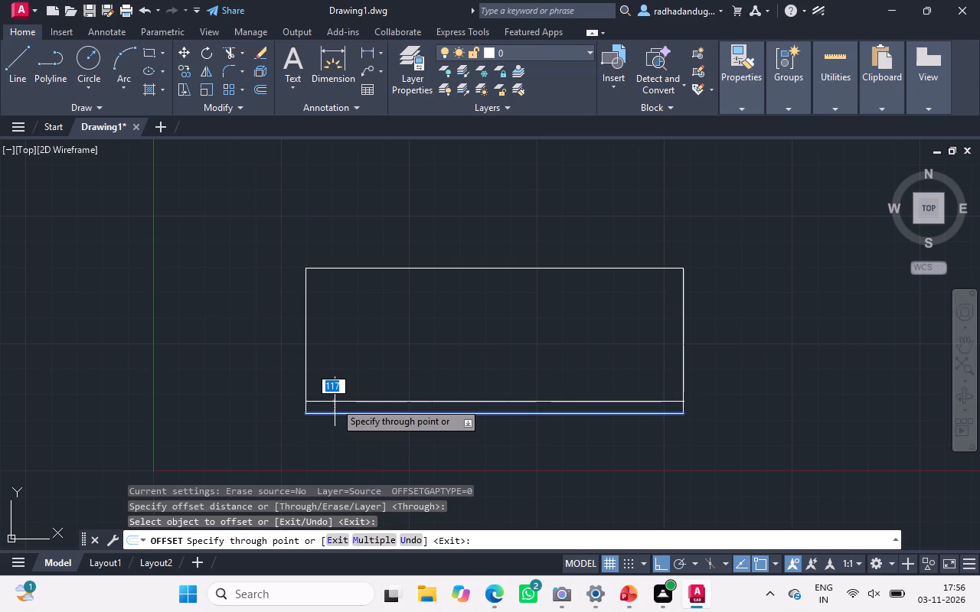
key("5")
key("0")
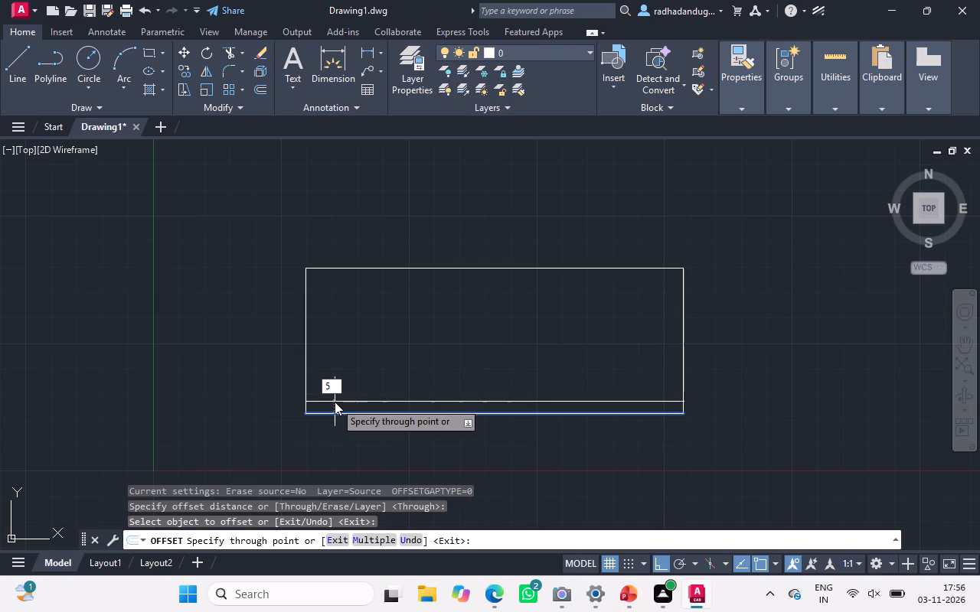
key("Return")
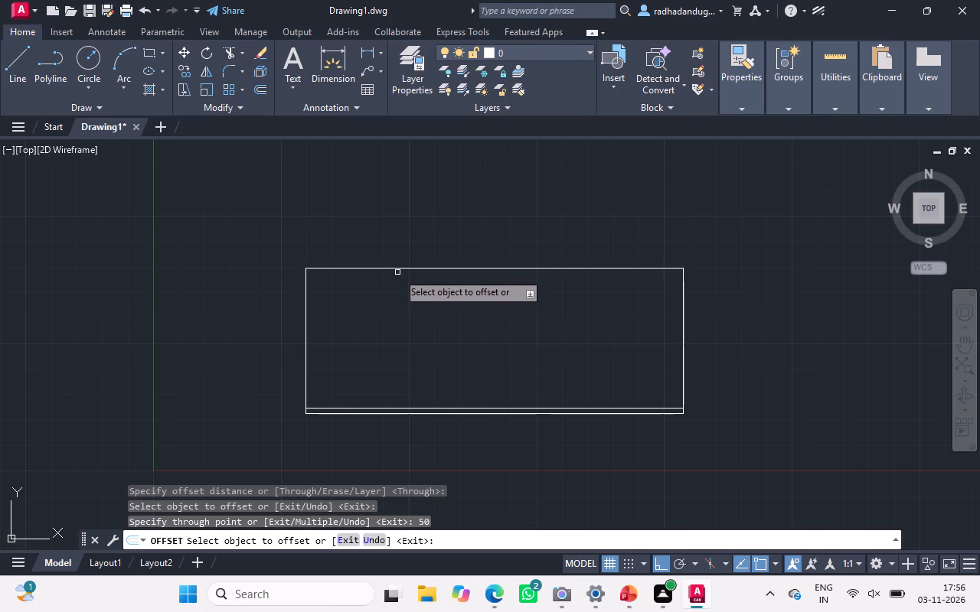
Offset the rectangle's top line 100 downward, into the rectangle.
left_click_drag(400, 268, 401, 273)
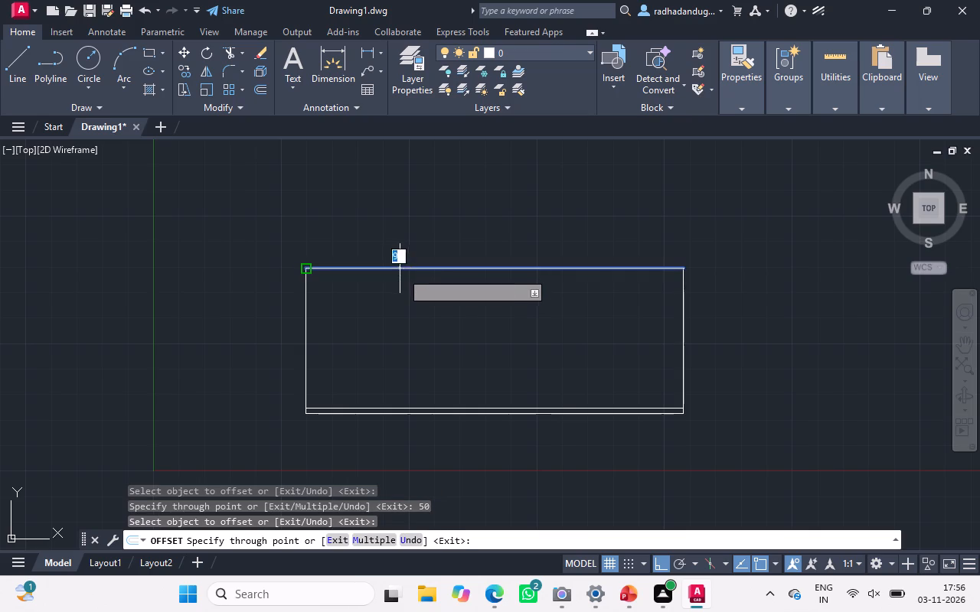
left_click_drag(401, 273, 403, 280)
key("1")
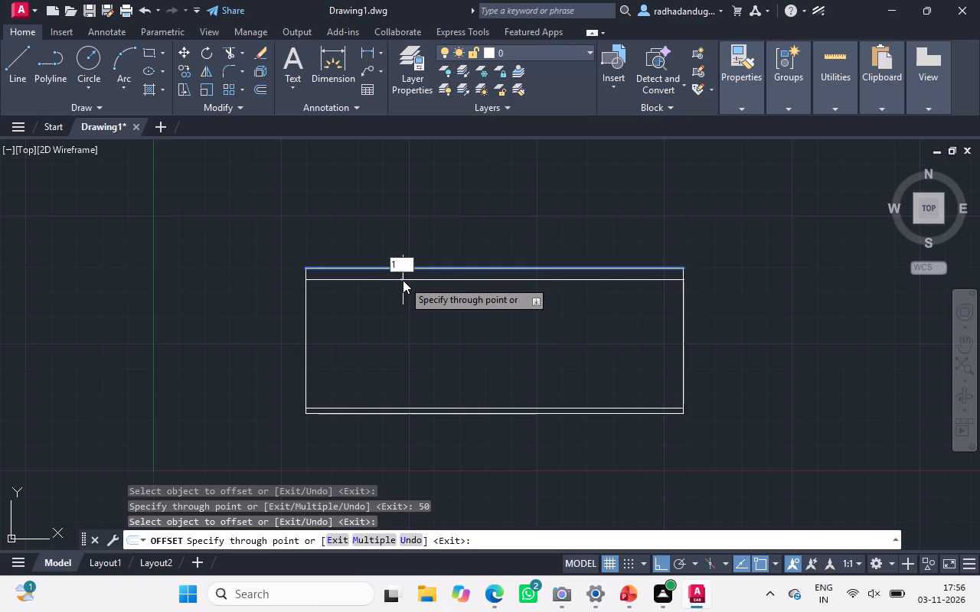
type("00")
key("Return")
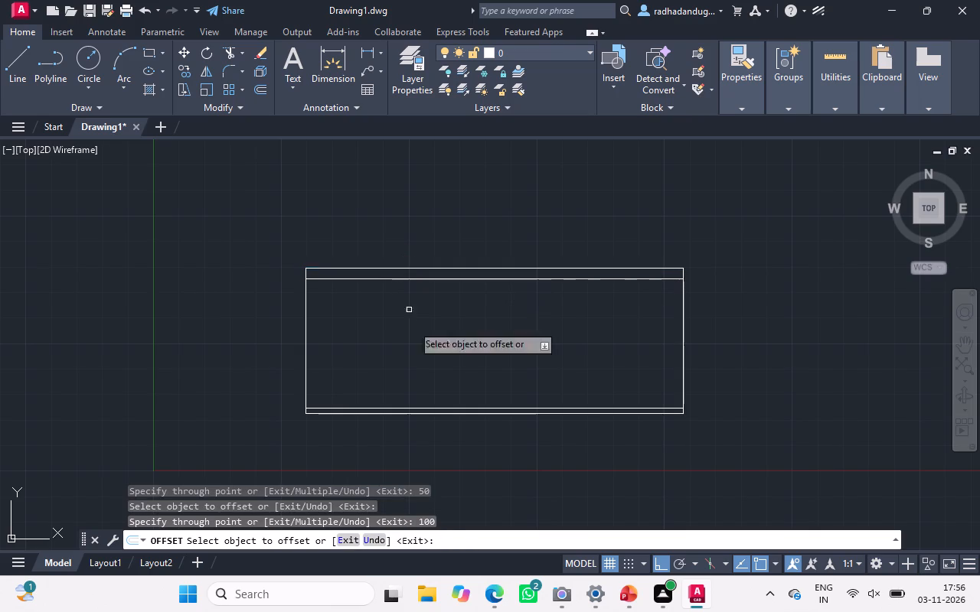
Offset the rectangle's bottom line 100 upward and end the Offset command.
left_click(422, 414)
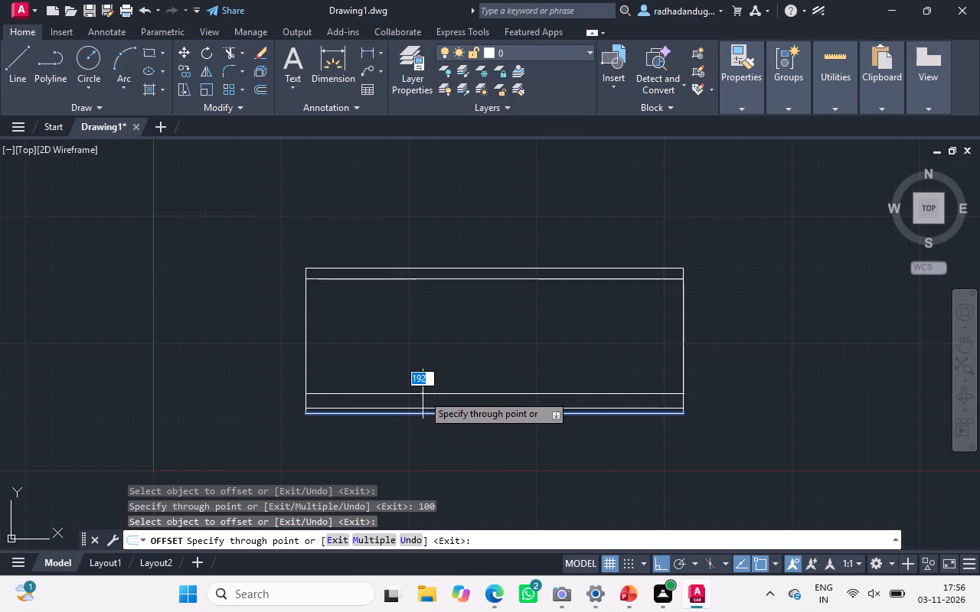
key("1")
type("00")
key("Return")
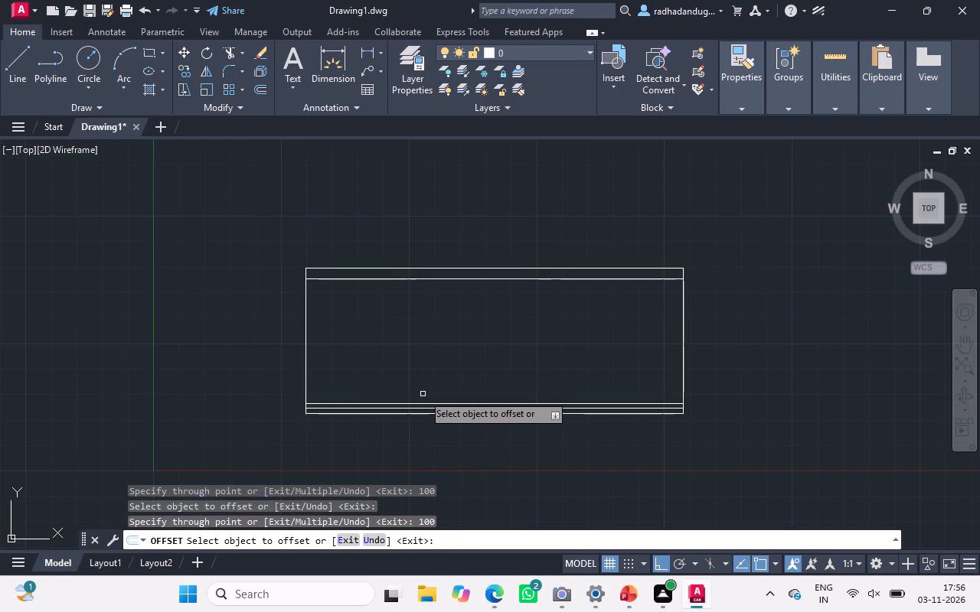
key("Escape")
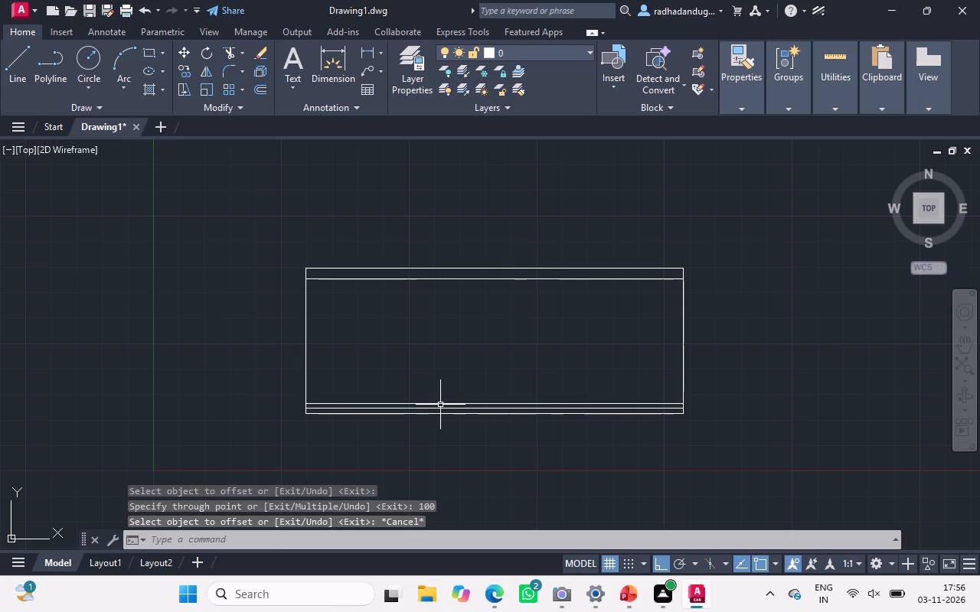
Delete the line offset 50 above the rectangle's bottom edge.
left_click(441, 409)
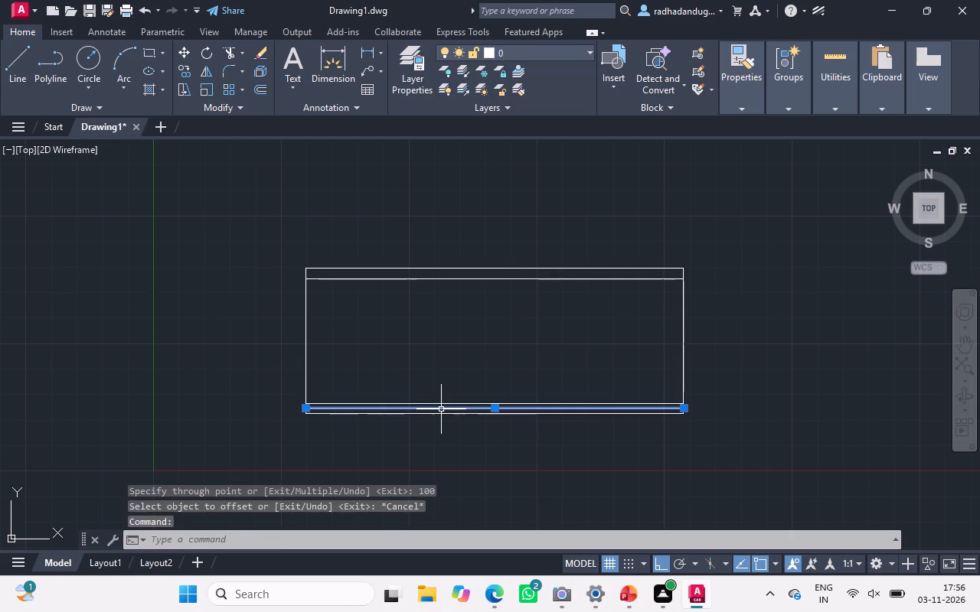
key("Delete")
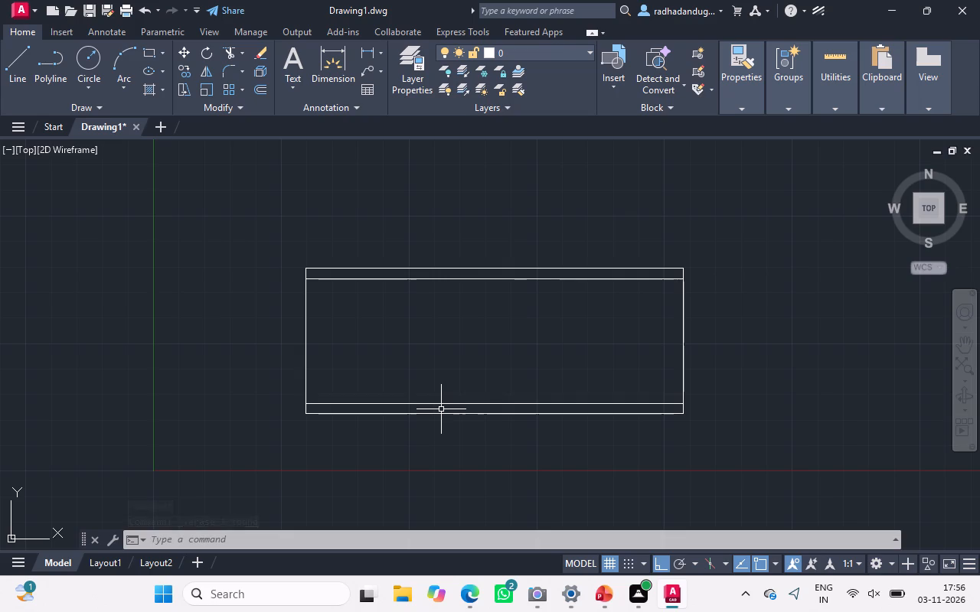
Offset the rectangle's left vertical line 100 to the right, into the rectangle, using the Through option.
key("o")
key("Return")
key("Return")
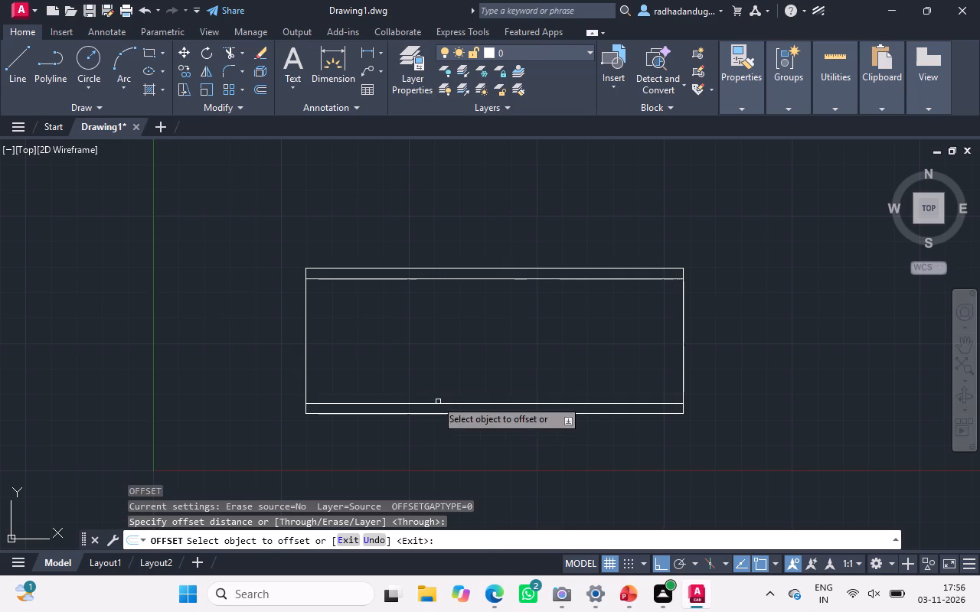
left_click(305, 350)
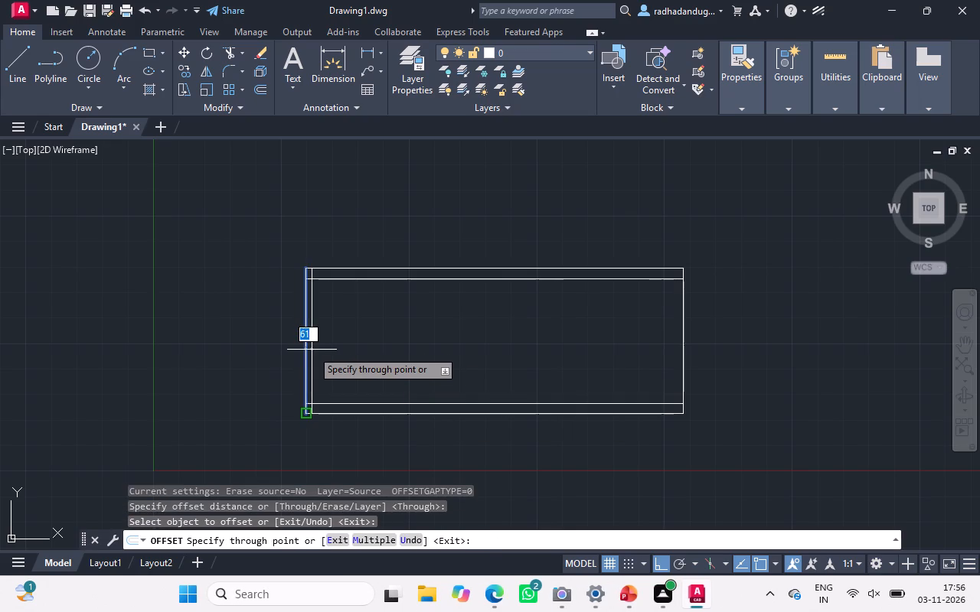
key("1")
type("00")
key("Return")
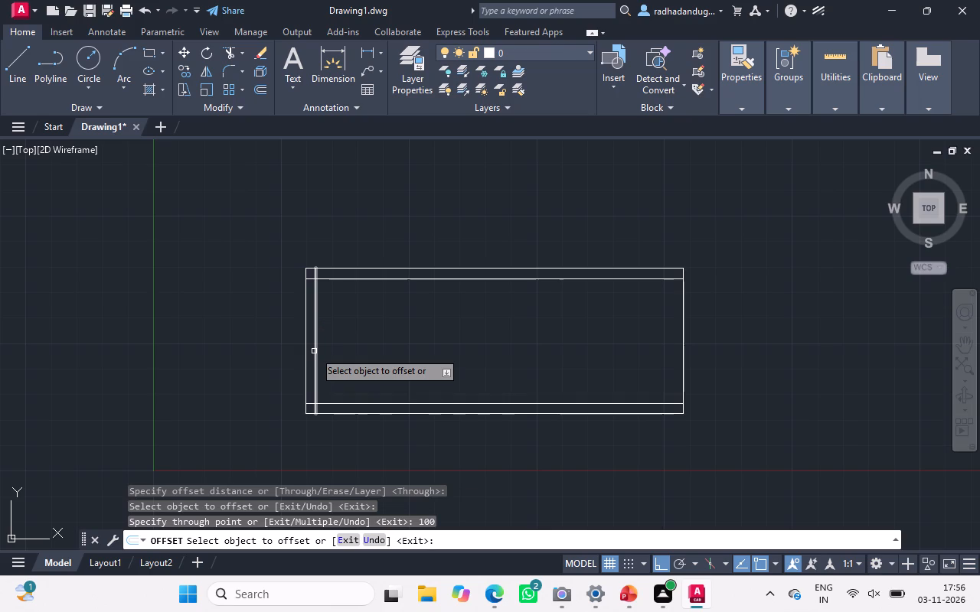
Offset the rectangle's right vertical line 100 to the left, into the rectangle.
left_click(684, 340)
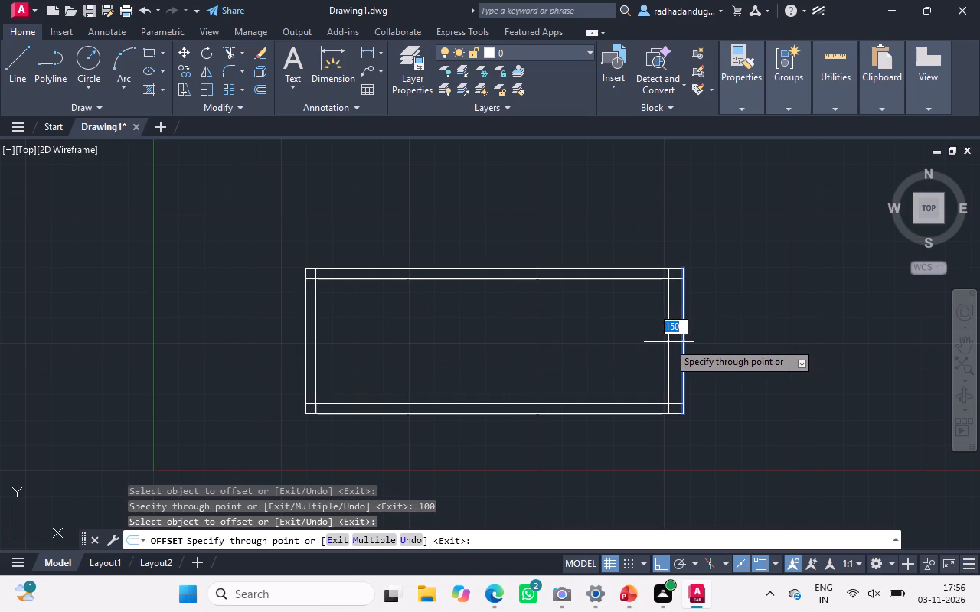
key("1")
type("00")
key("Return")
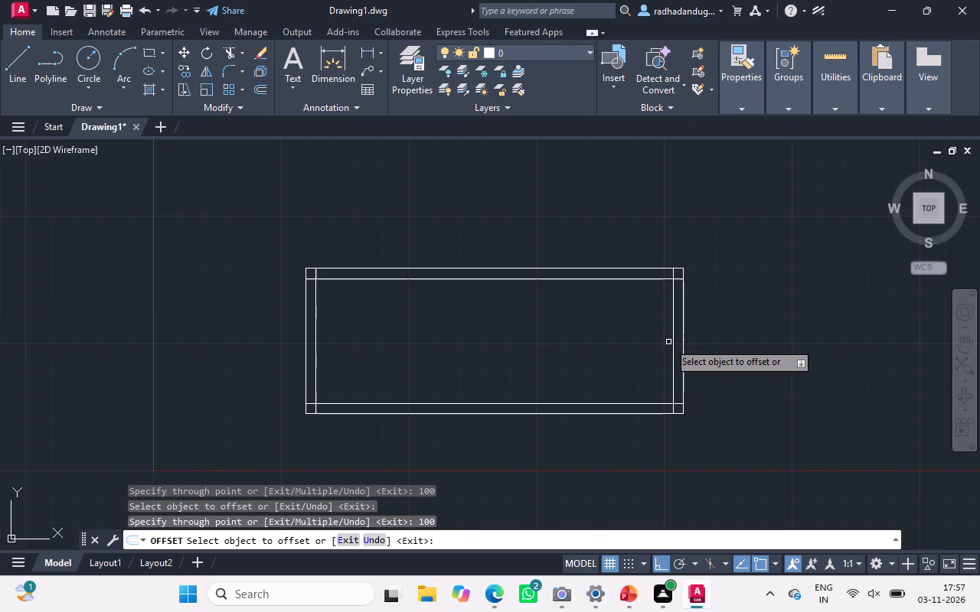
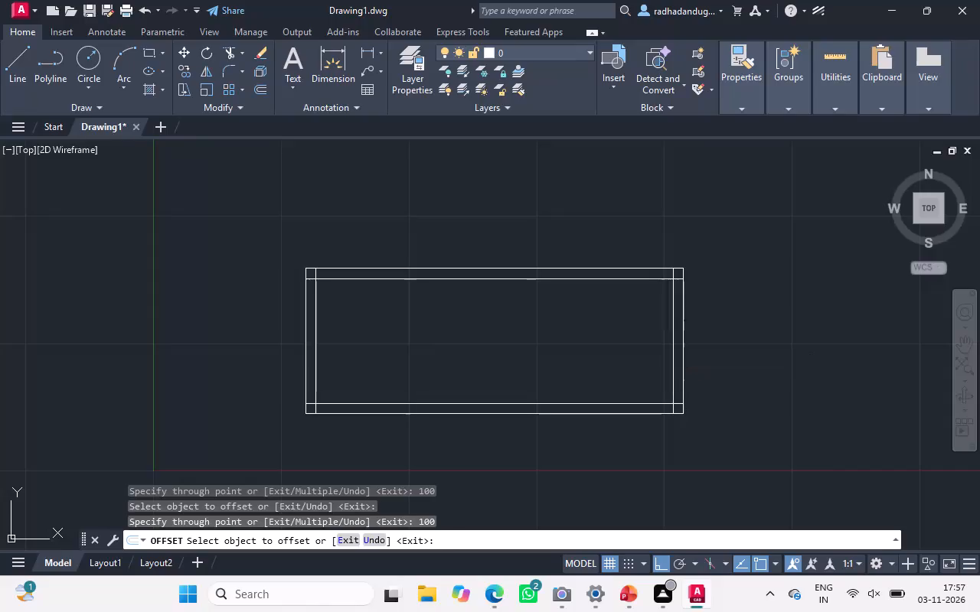
Offset the right and left inner vertical lines a further 230 toward the centre of the rectangle.
type("23")
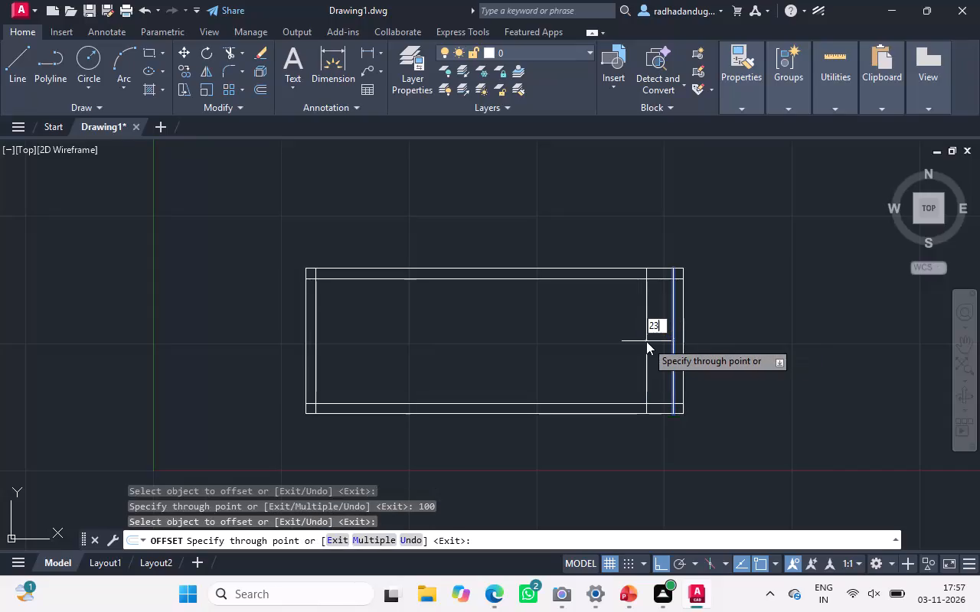
key("0")
key("Return")
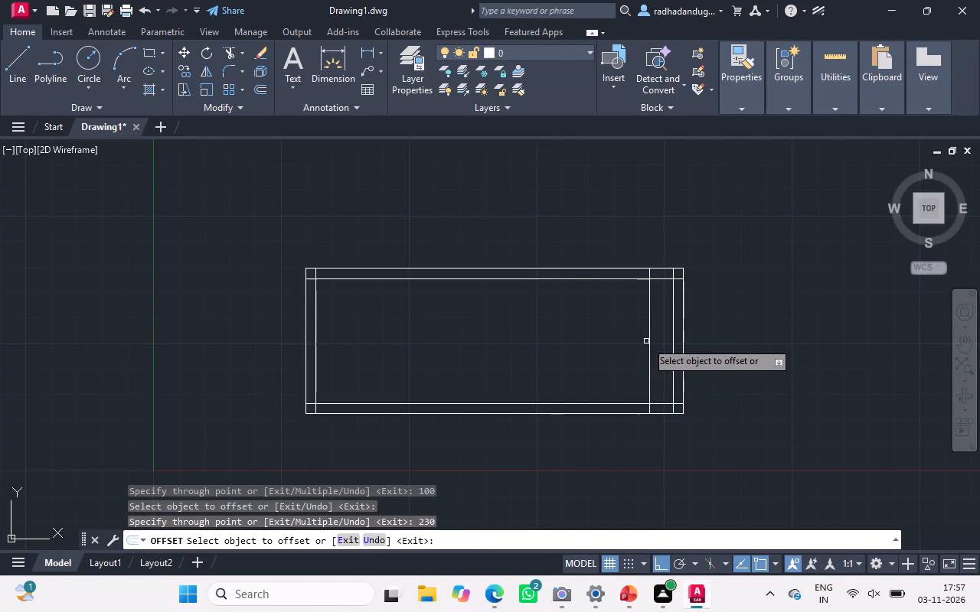
left_click(315, 332)
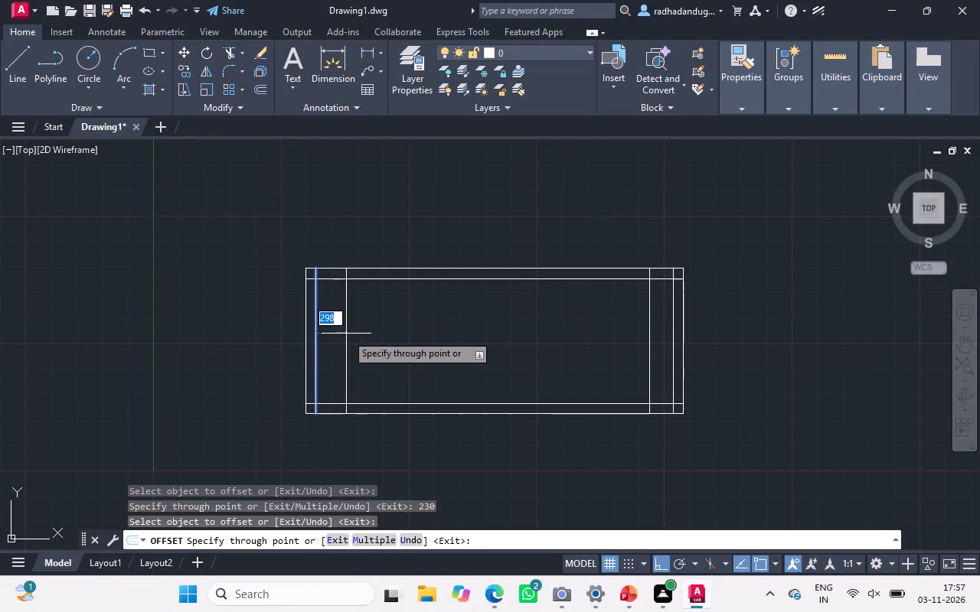
type("230")
key("Return")
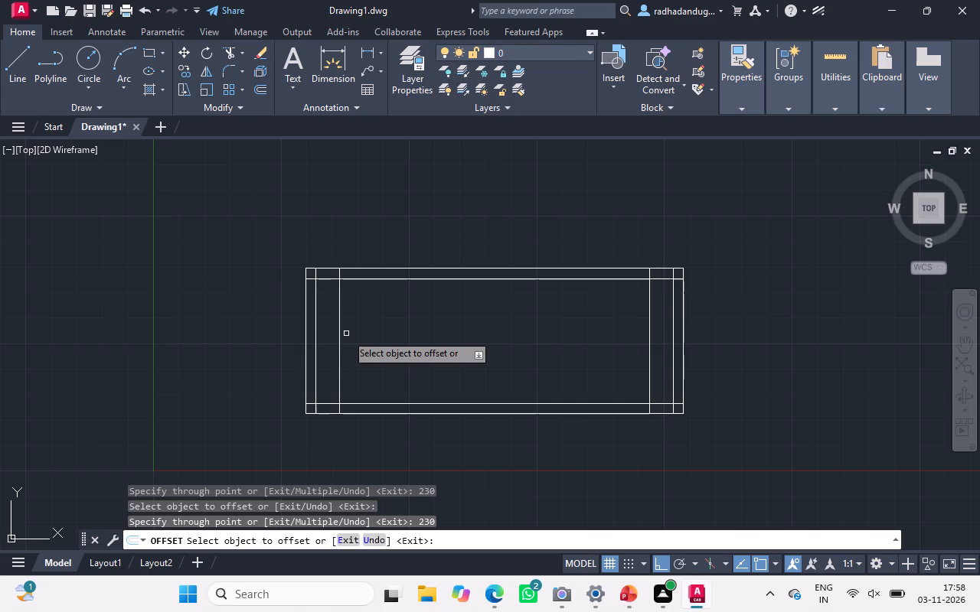
Offset the upper and lower inner horizontal lines a further 230 toward the centre and end the Offset command.
double_click(415, 278)
type("230")
key("Return")
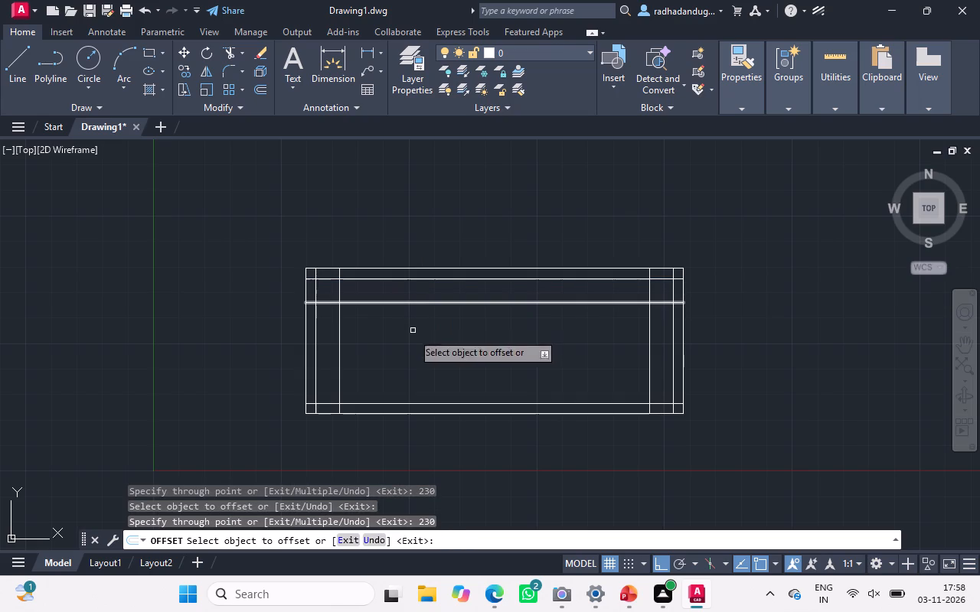
left_click(393, 401)
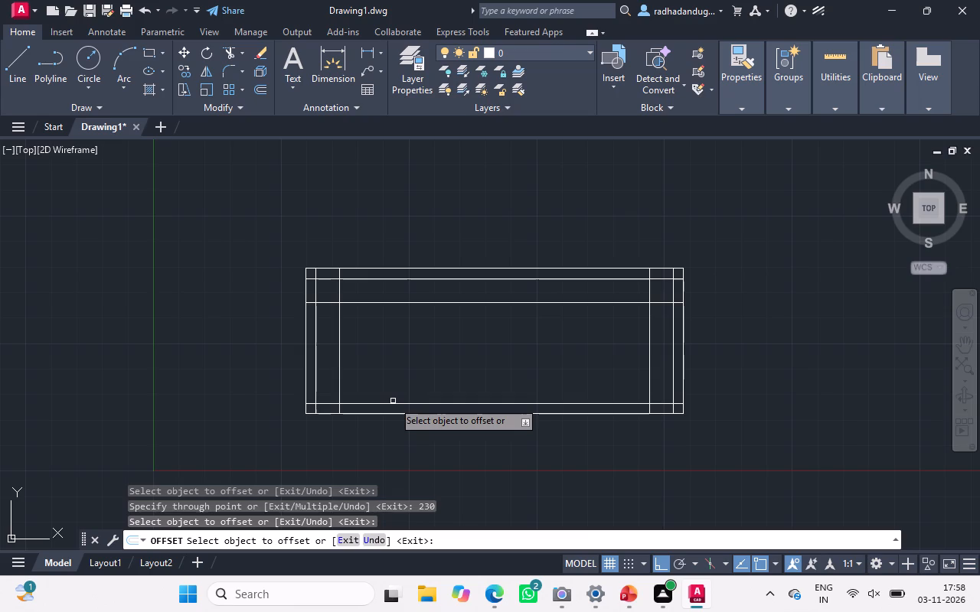
left_click(401, 402)
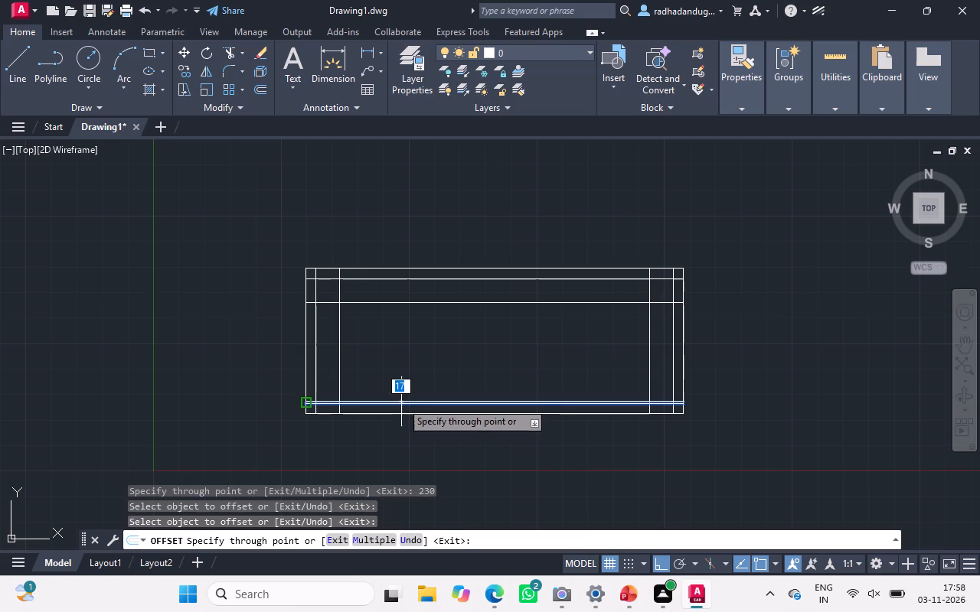
left_click_drag(401, 402, 403, 371)
type("230")
key("Return")
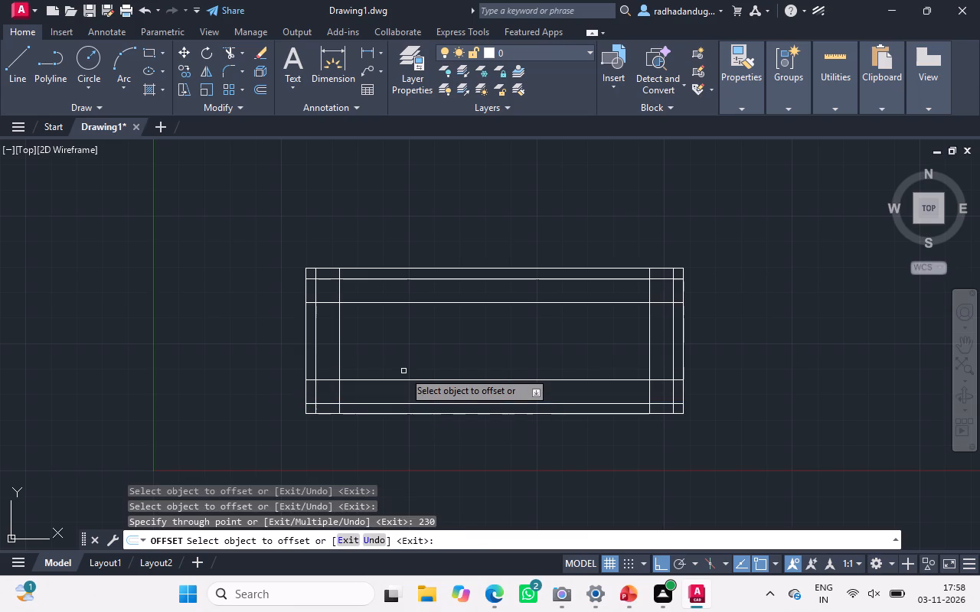
key("Escape")
key("Escape")
key("Escape")
key("Escape")
key("Escape")
key("Escape")
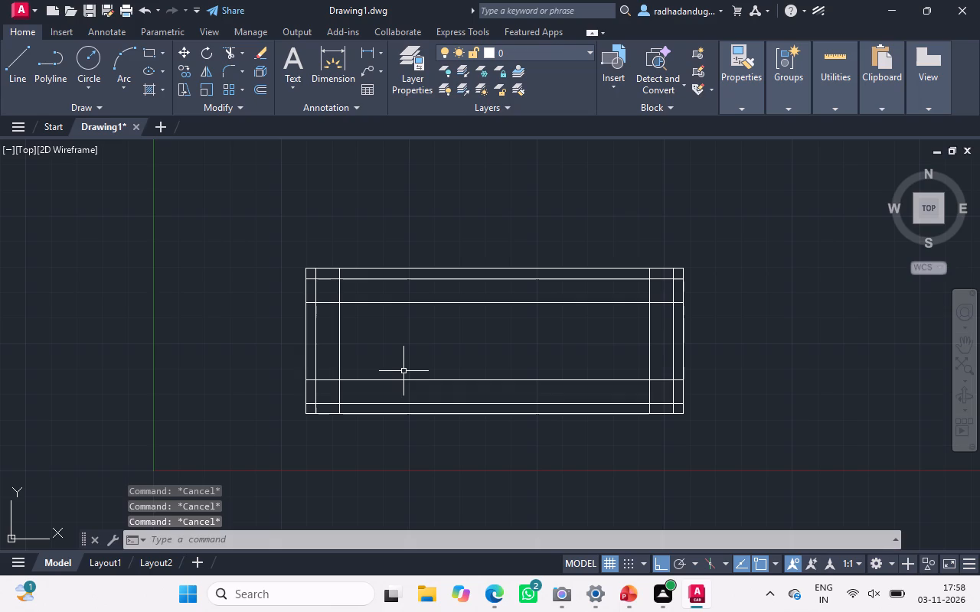
key("Escape")
key("Escape")
key("Escape")
key("Escape")
Trim the innermost horizontals left of the innermost left vertical, and the overhanging segments at the top-left corners of both inner rectangles.
type("tr")
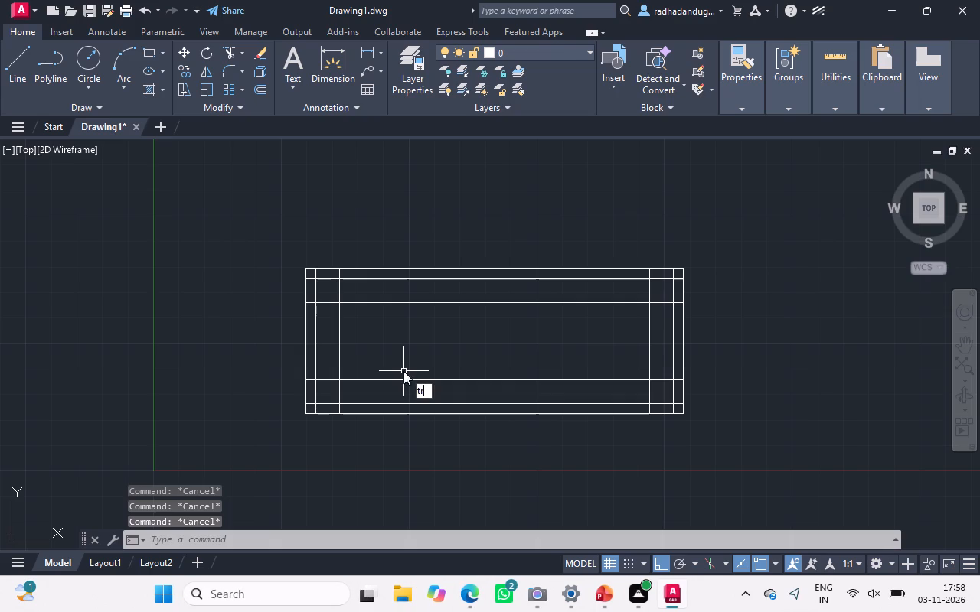
key("Return")
key("Return")
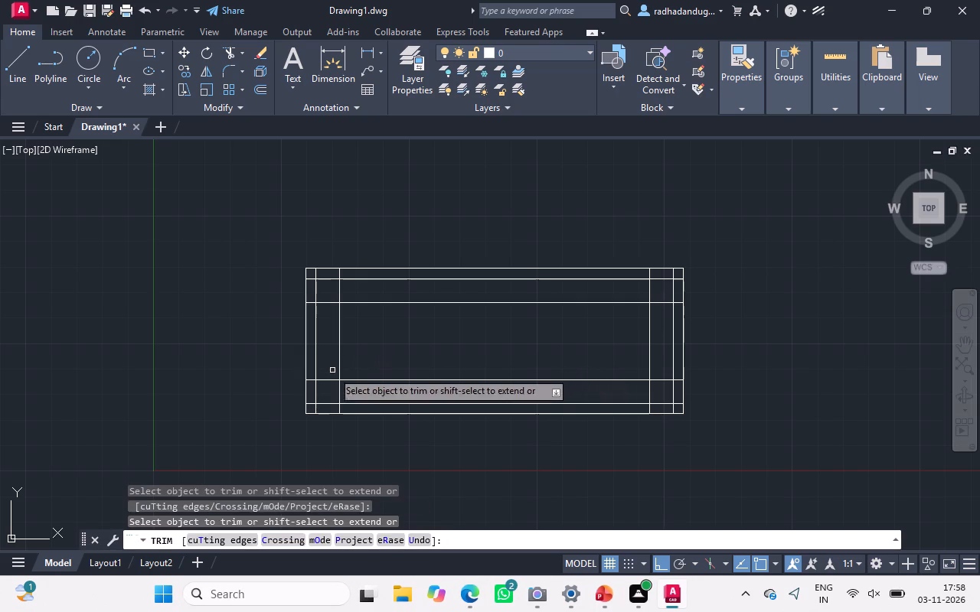
left_click(332, 382)
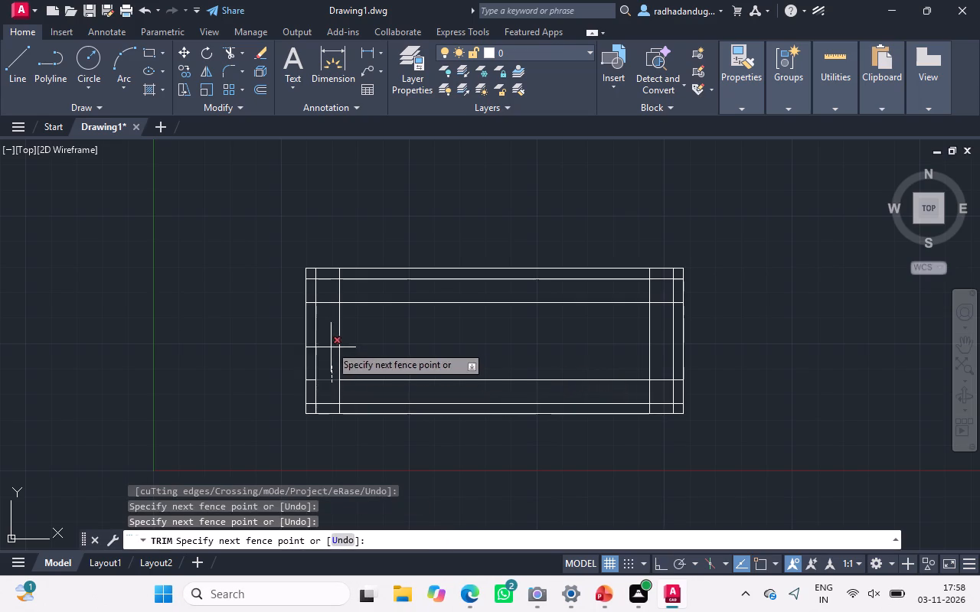
left_click(328, 291)
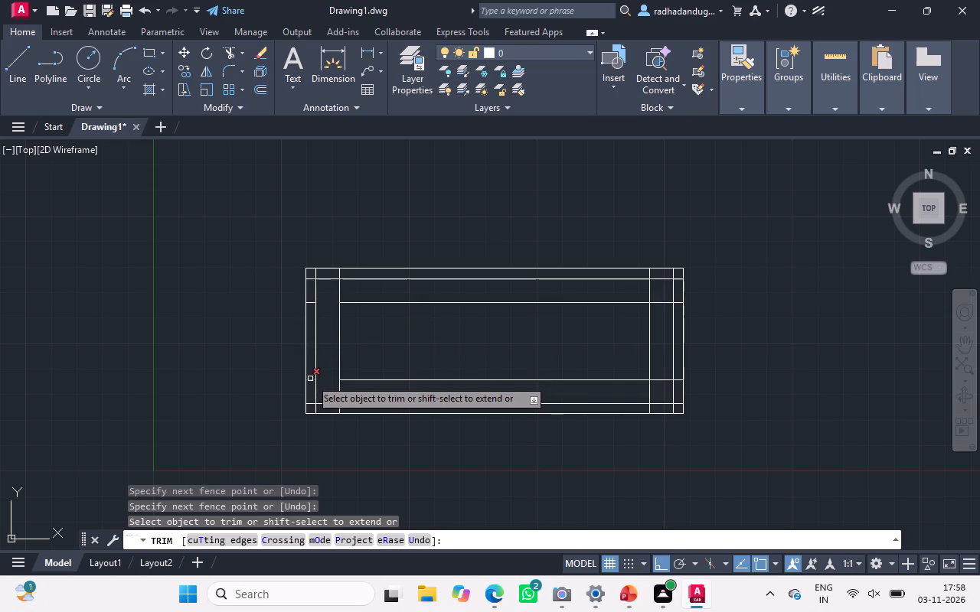
left_click(310, 379)
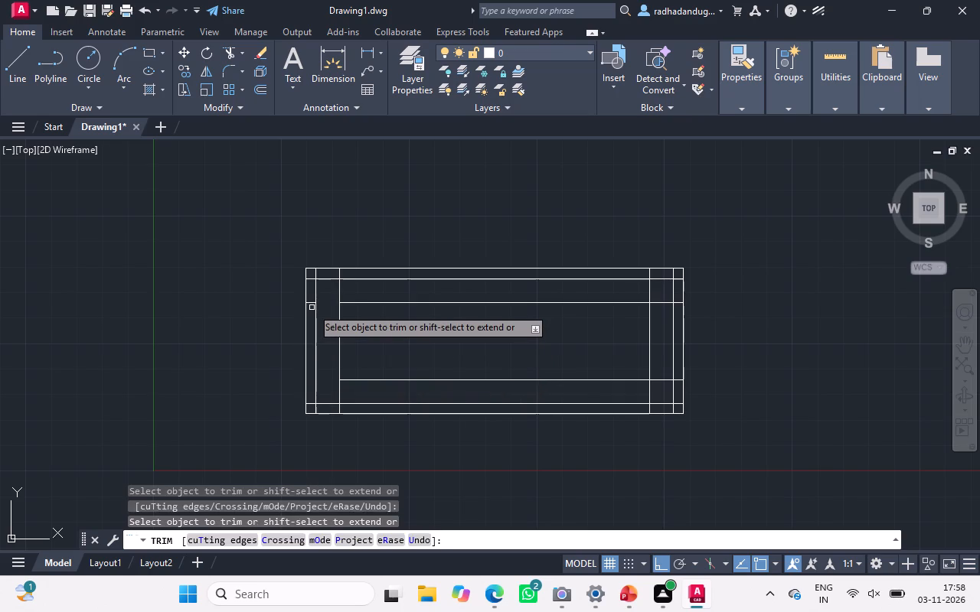
left_click(309, 304)
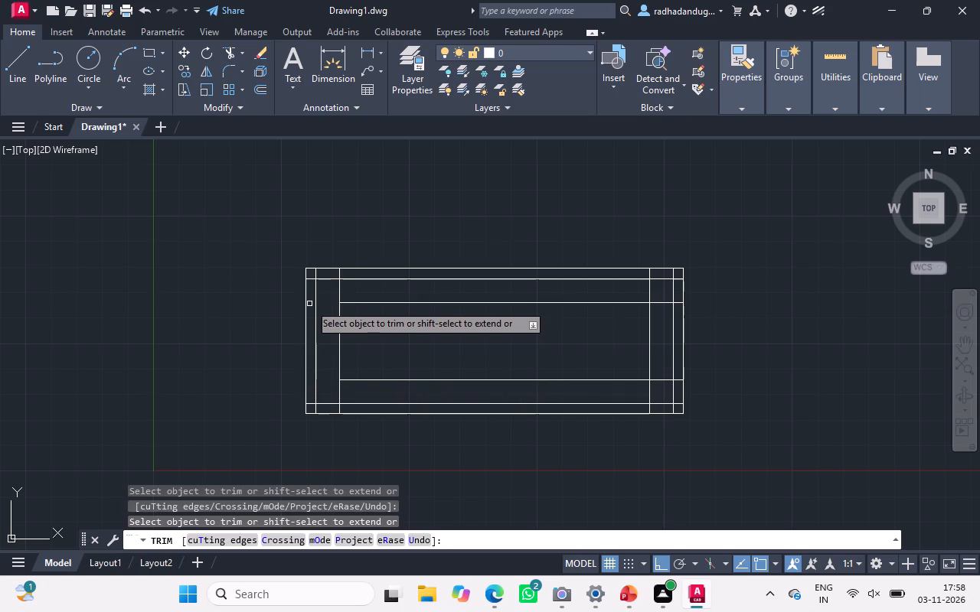
left_click(311, 279)
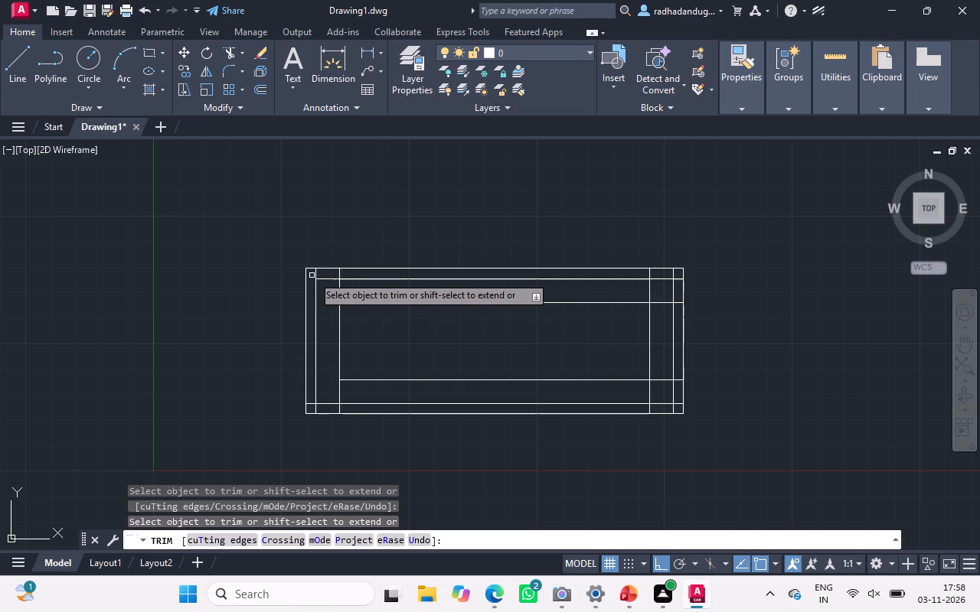
left_click(318, 273)
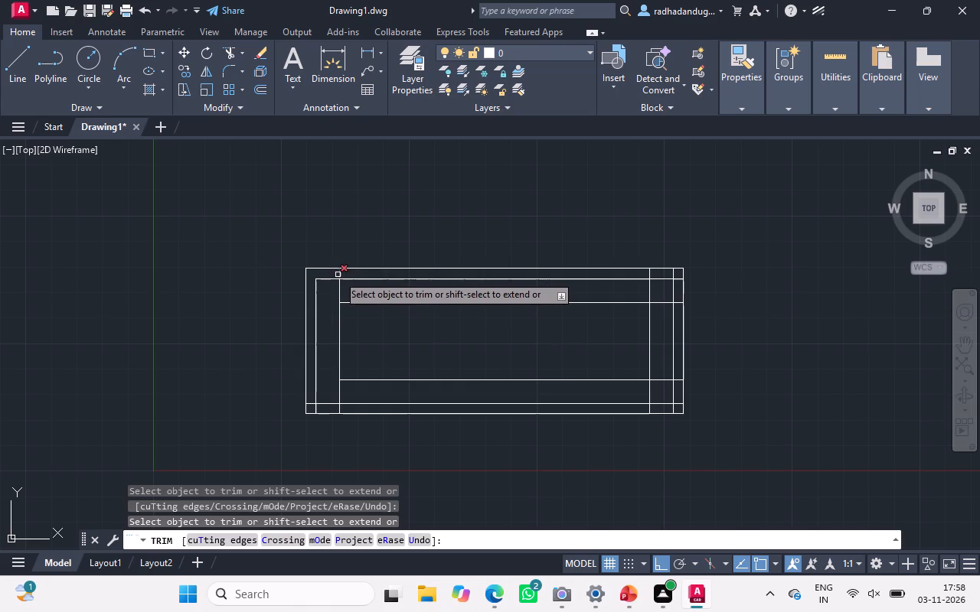
left_click(338, 275)
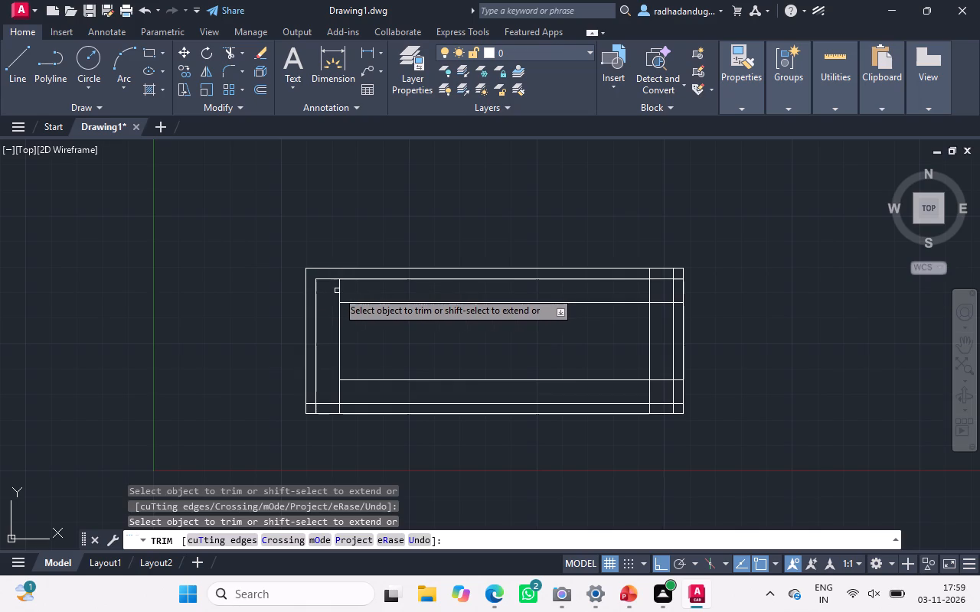
left_click(338, 291)
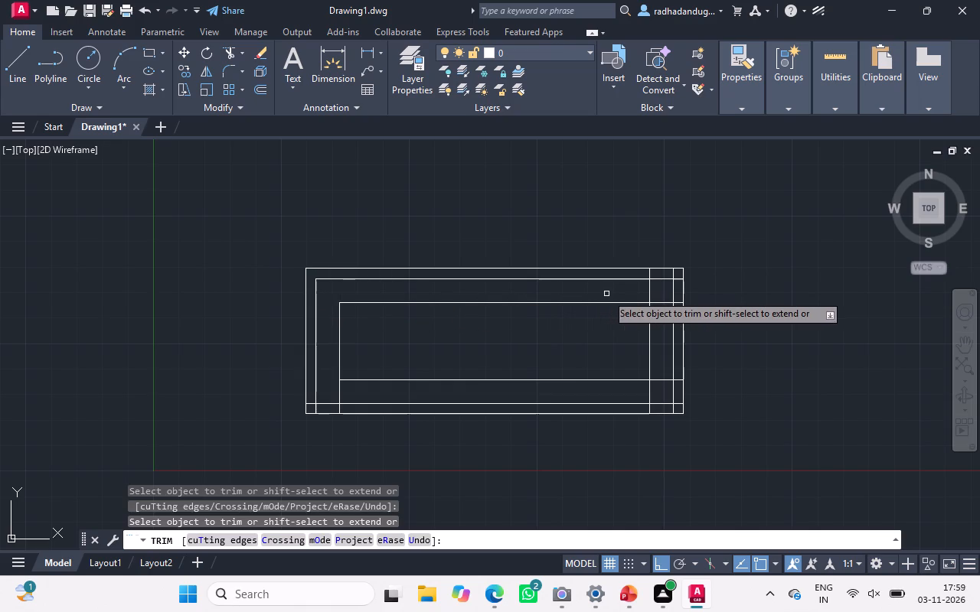
Trim the overhanging line segments at the top-right corners of the middle and innermost rectangles.
left_click(648, 293)
left_click_drag(650, 275, 672, 275)
left_click(672, 275)
left_click(677, 278)
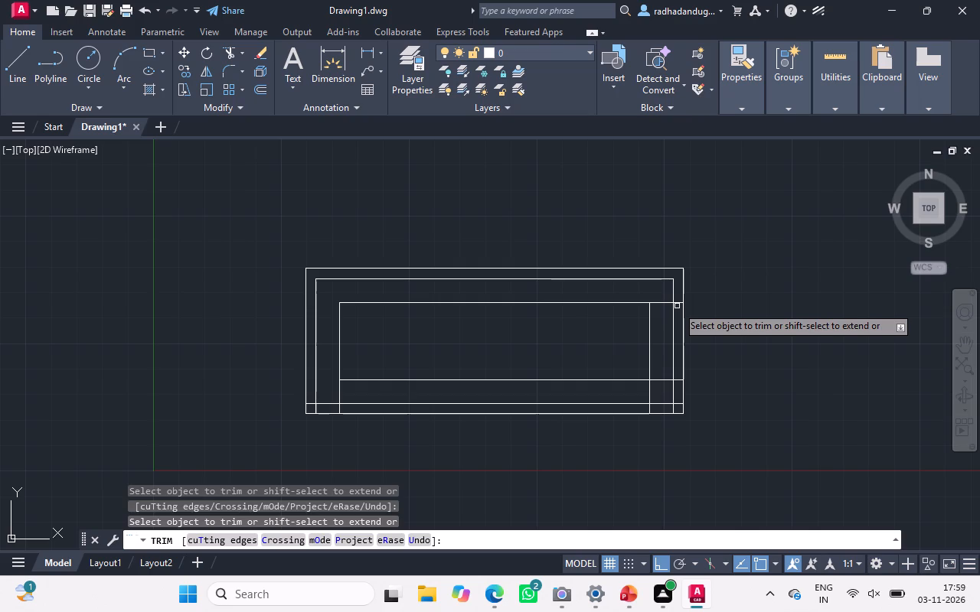
left_click_drag(678, 303, 665, 304)
left_click(665, 304)
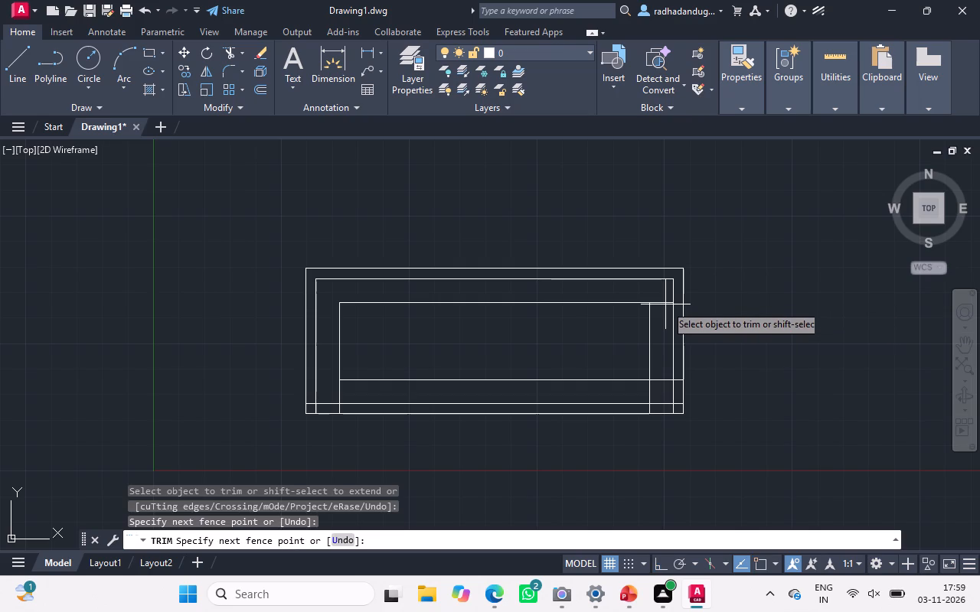
left_click(665, 298)
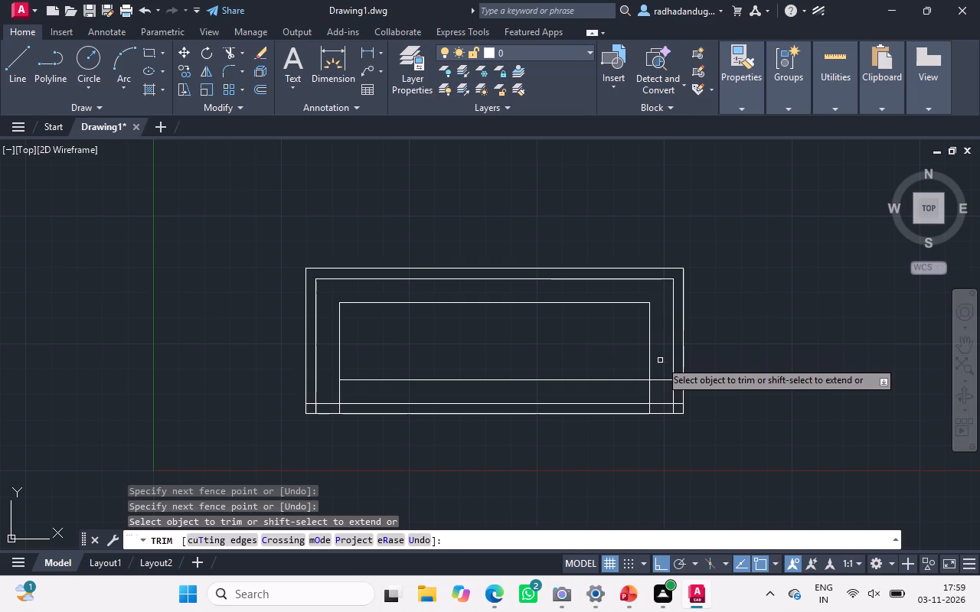
Trim the remaining overhanging segments at the bottom corners and right side, leaving three clean nested rectangles.
left_click(660, 378)
left_click(652, 390)
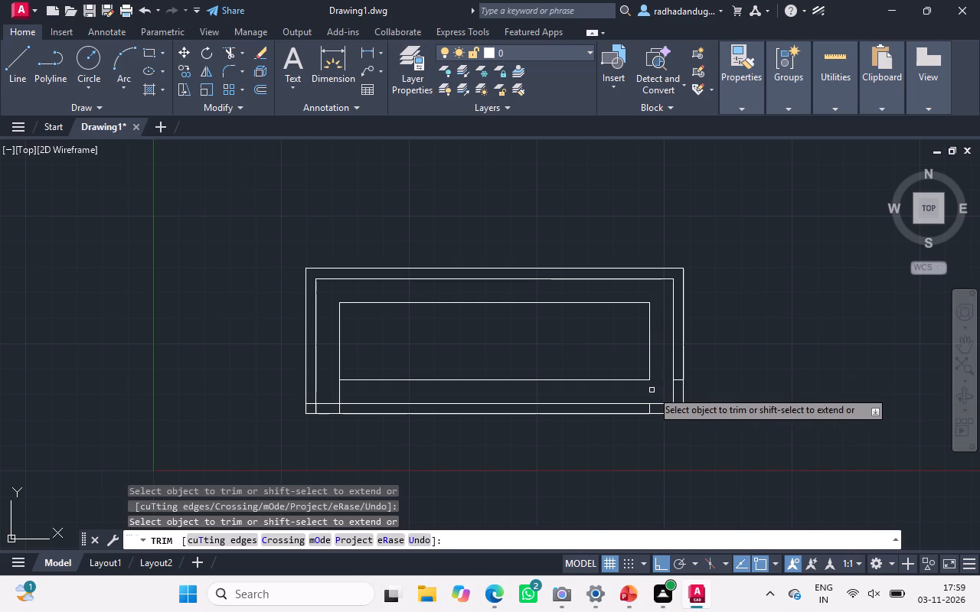
left_click(342, 392)
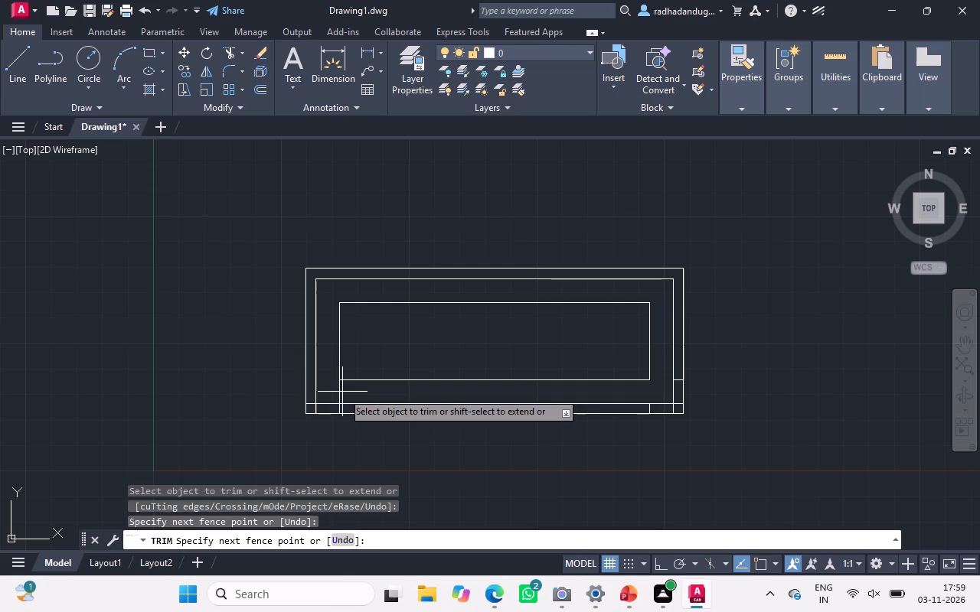
left_click(332, 392)
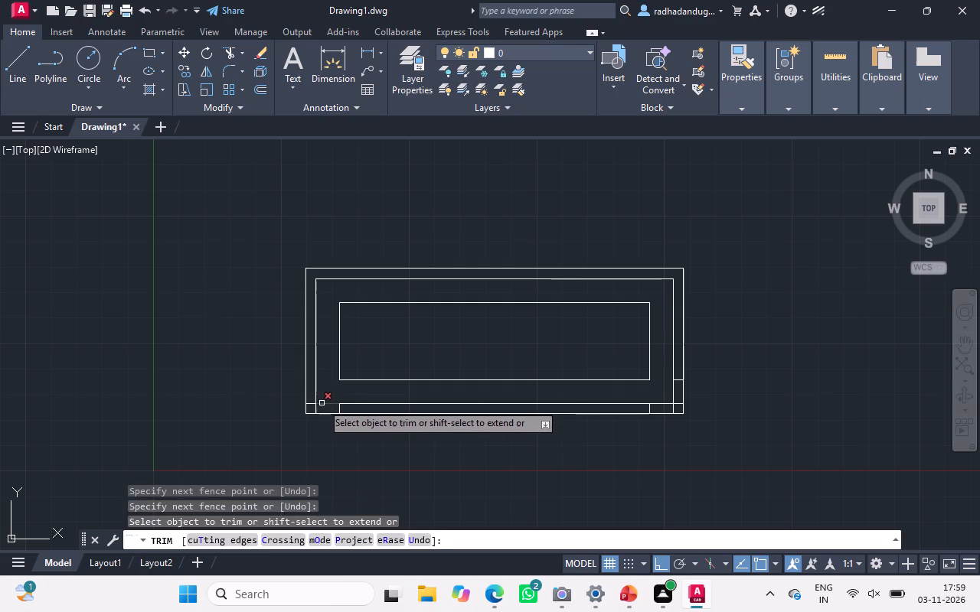
left_click(317, 409)
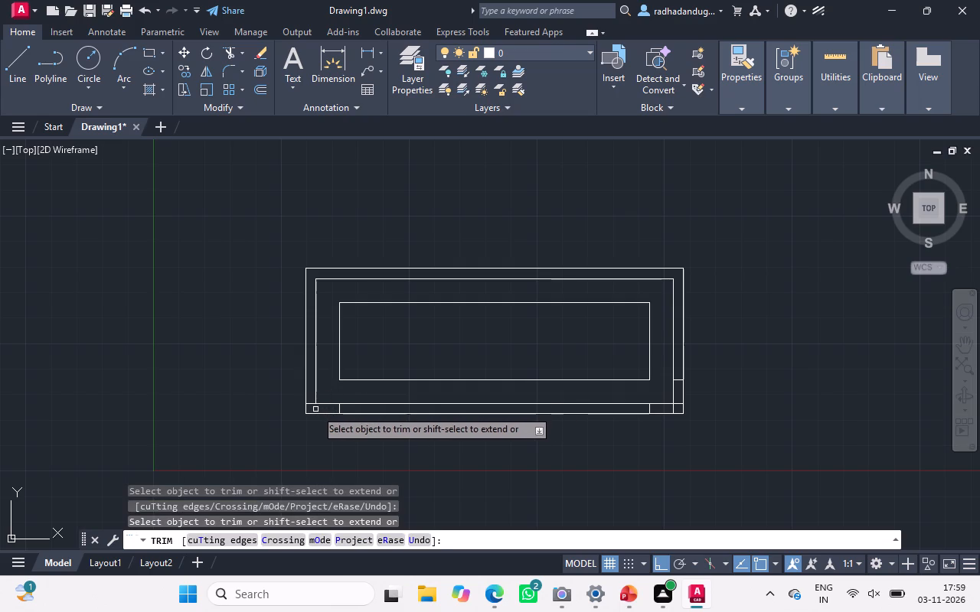
left_click(310, 404)
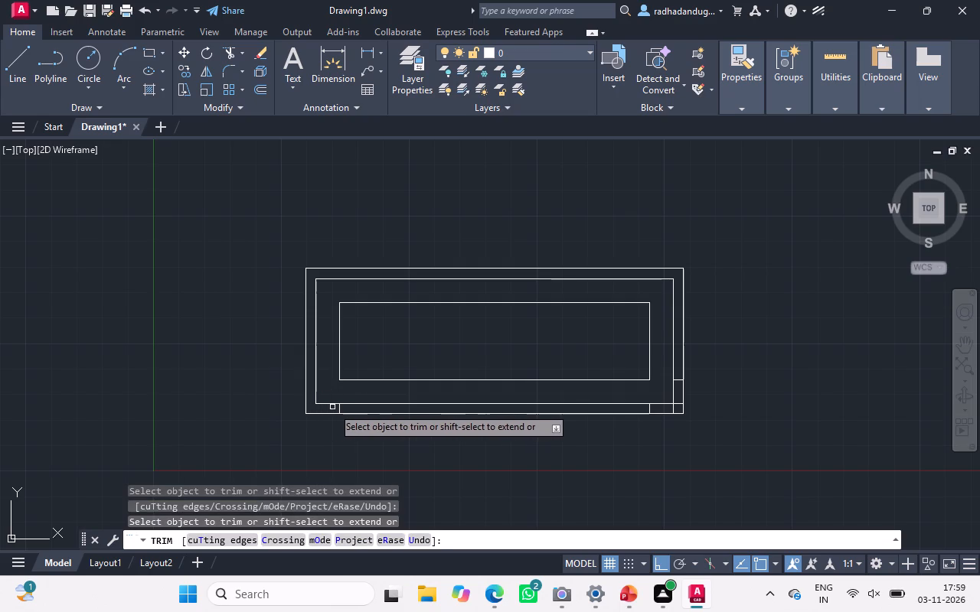
left_click(339, 408)
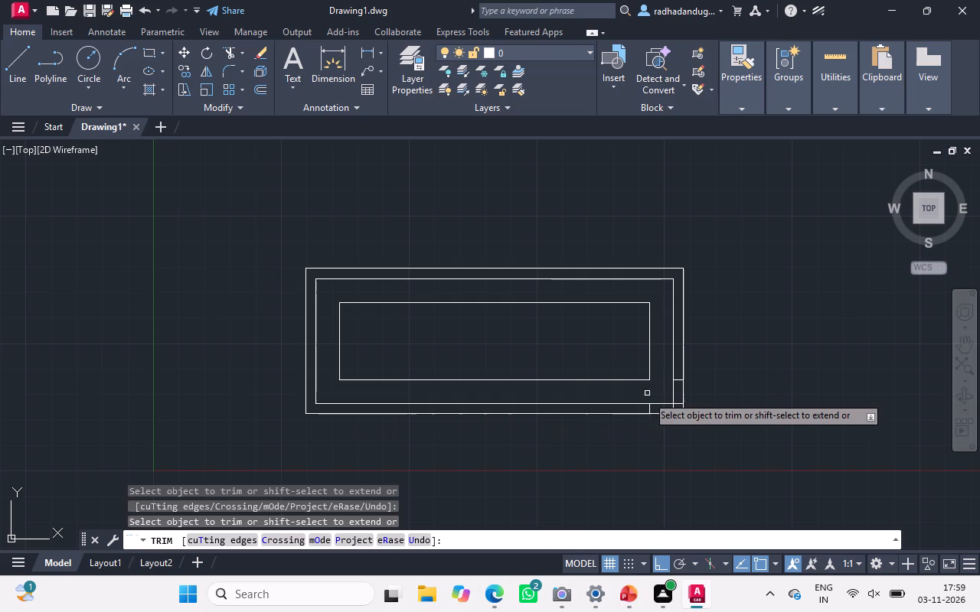
left_click(651, 410)
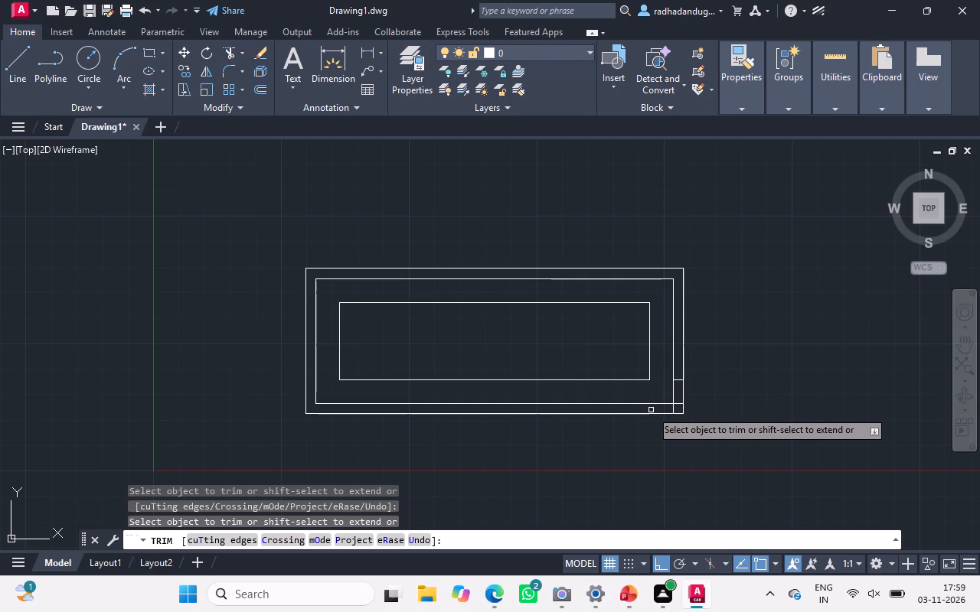
left_click_drag(672, 410, 676, 404)
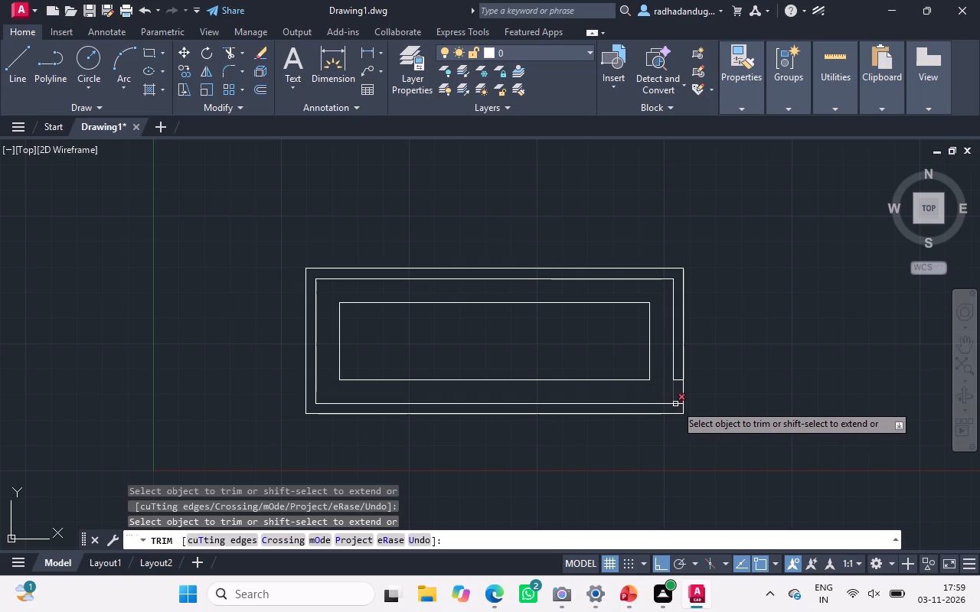
left_click_drag(676, 404, 676, 403)
left_click(676, 403)
left_click(678, 382)
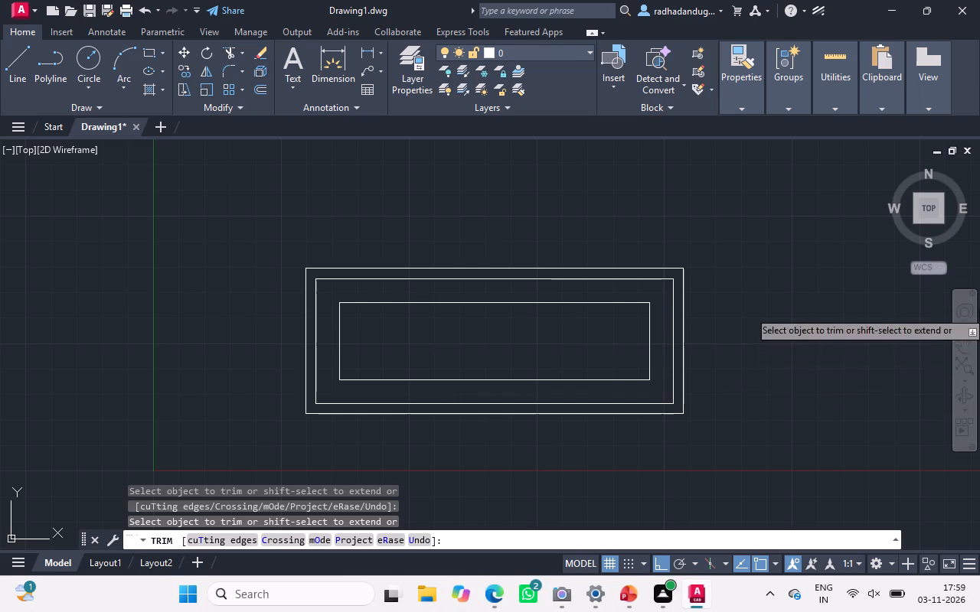
End the Trim command.
left_click(959, 353)
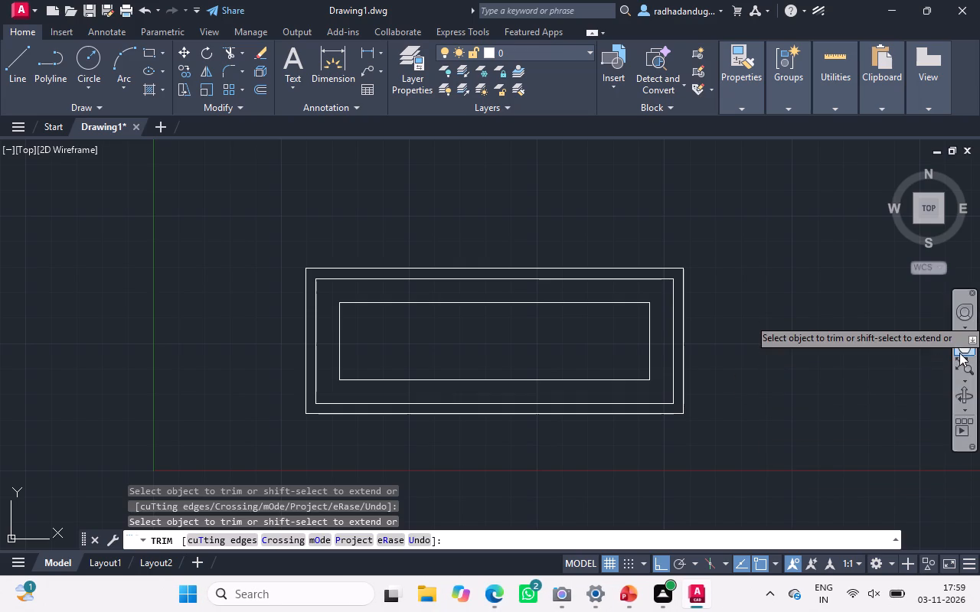
left_click_drag(426, 331, 414, 322)
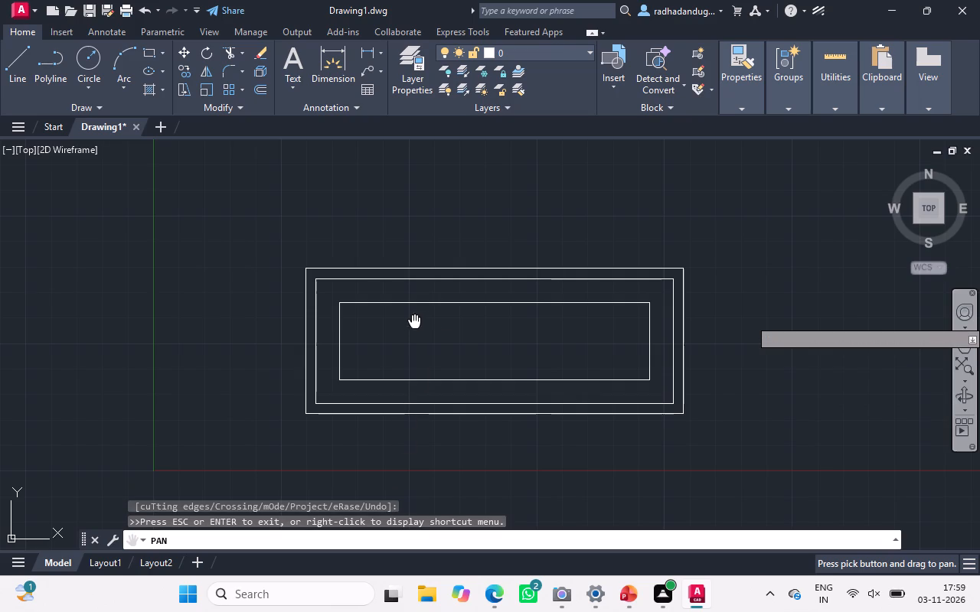
left_click_drag(414, 322, 419, 321)
scroll(419, 321, "down", 2, "ctrl")
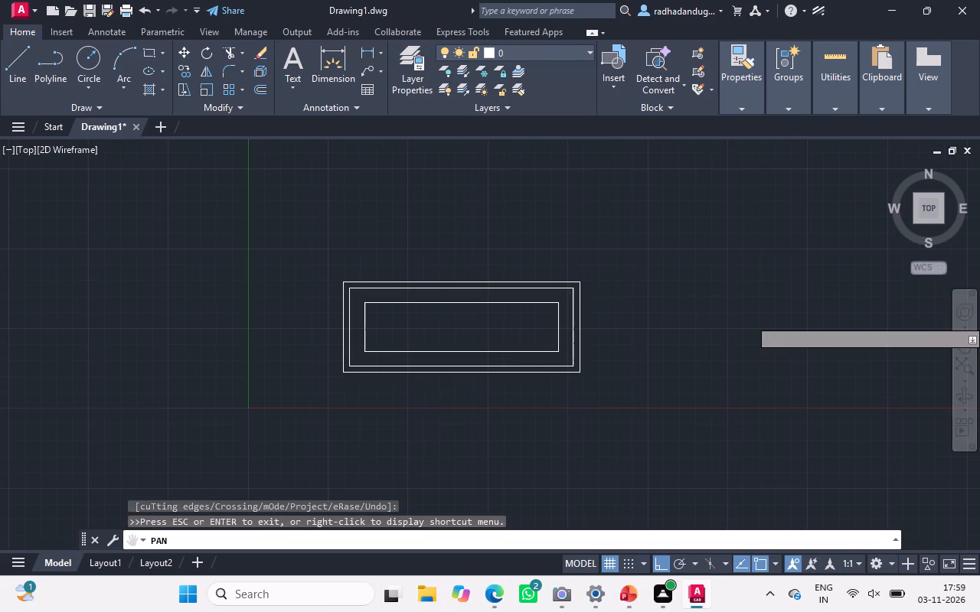
left_click_drag(421, 317, 403, 492)
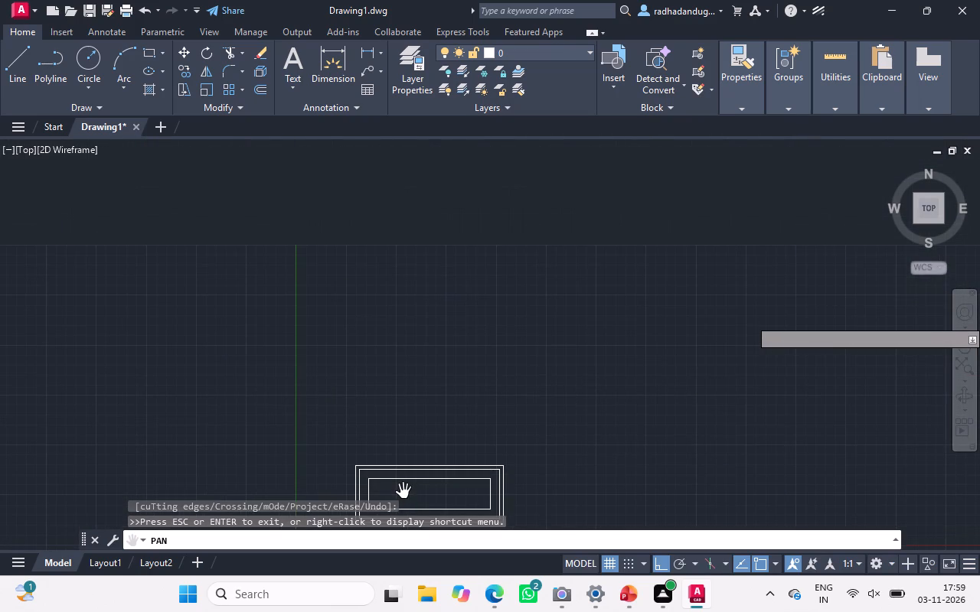
scroll(384, 484, "up", 4, "ctrl")
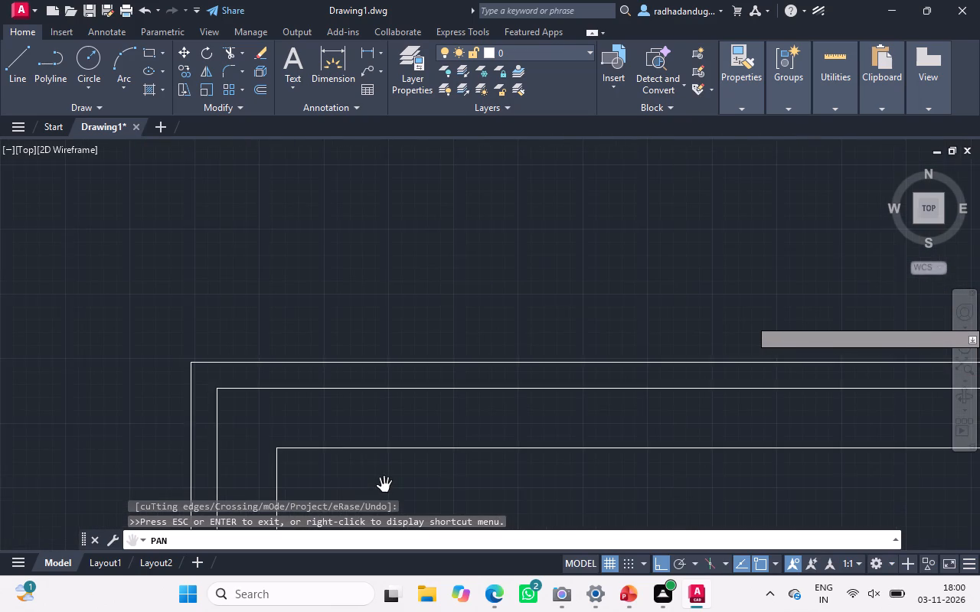
scroll(384, 484, "down", 3, "ctrl")
scroll(384, 484, "up", 2, "ctrl")
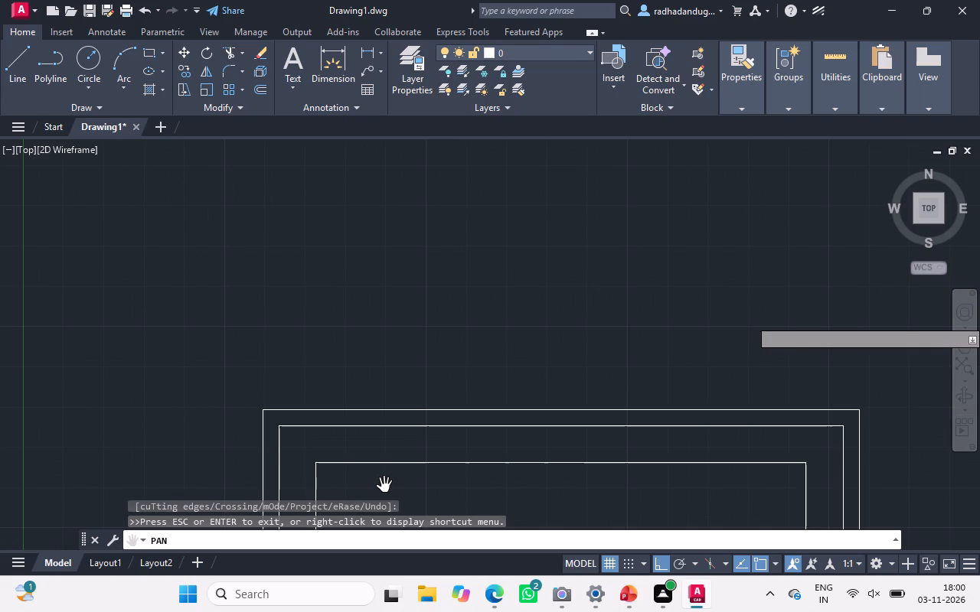
key("l")
key("Escape")
key("Escape")
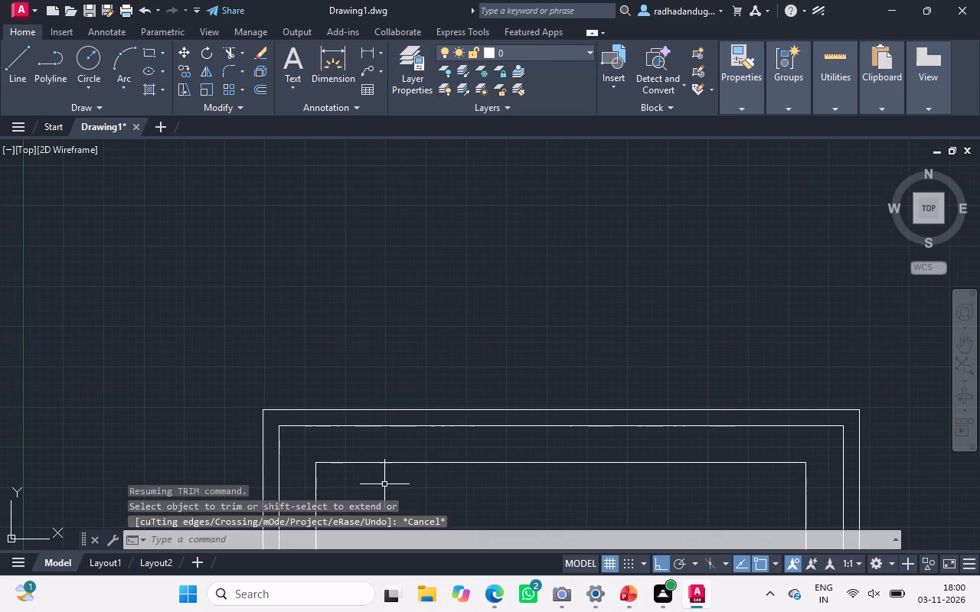
key("Escape")
key("Escape")
key("Escape")
key("Escape")
key("Escape")
key("Escape")
key("Escape")
key("Escape")
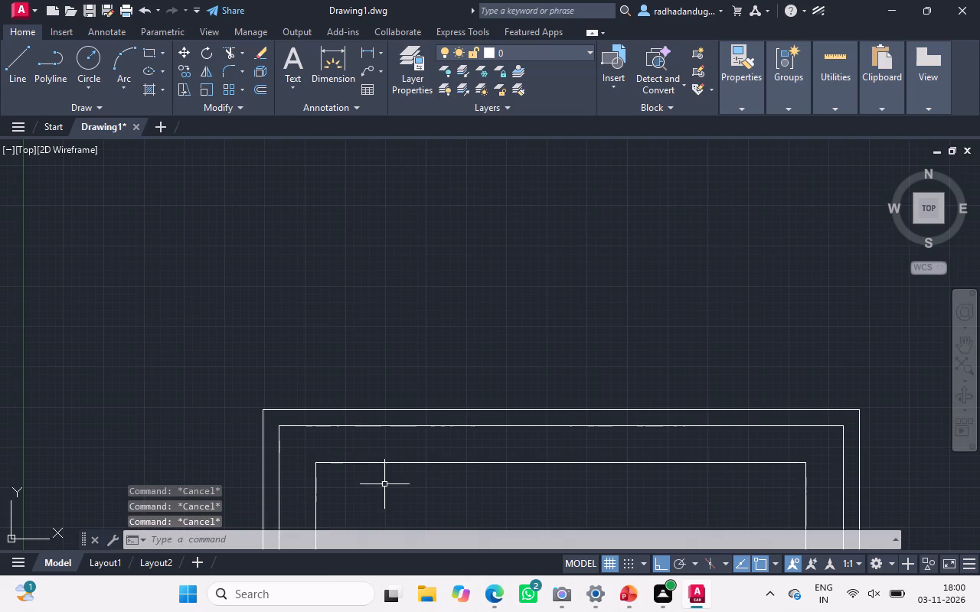
key("Escape")
key("Escape")
key("Escape")
key("Escape")
key("Escape")
Draw a vertical guide line straight up from the outer rectangle's top-left corner using the Line command.
type("l")
key("space")
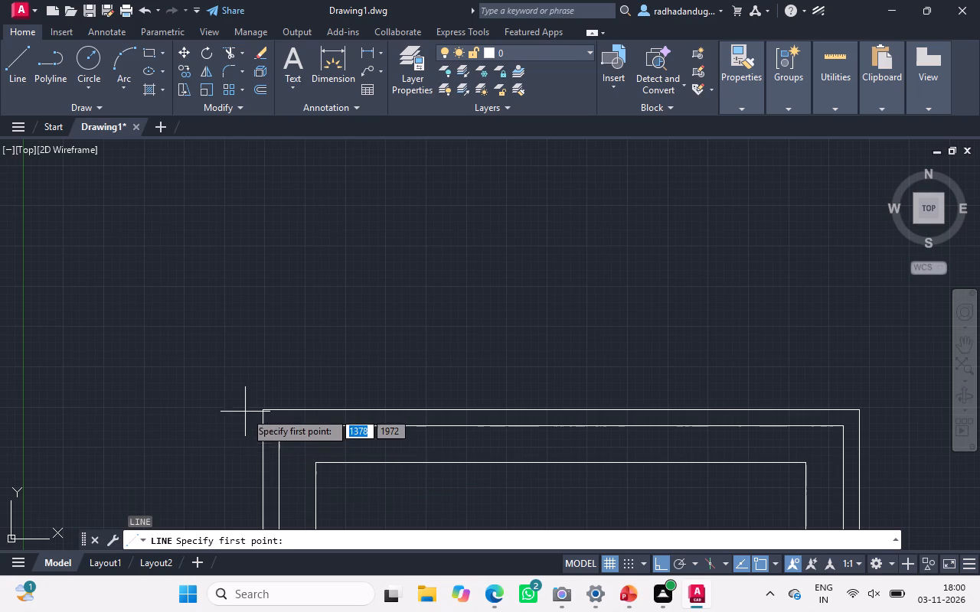
left_click_drag(265, 411, 273, 278)
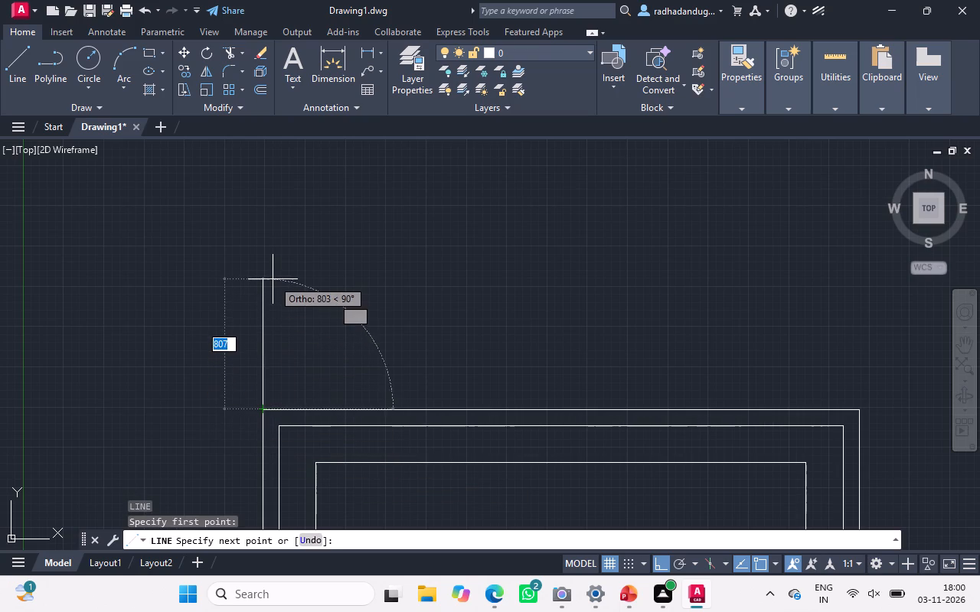
left_click_drag(273, 278, 273, 272)
left_click(273, 272)
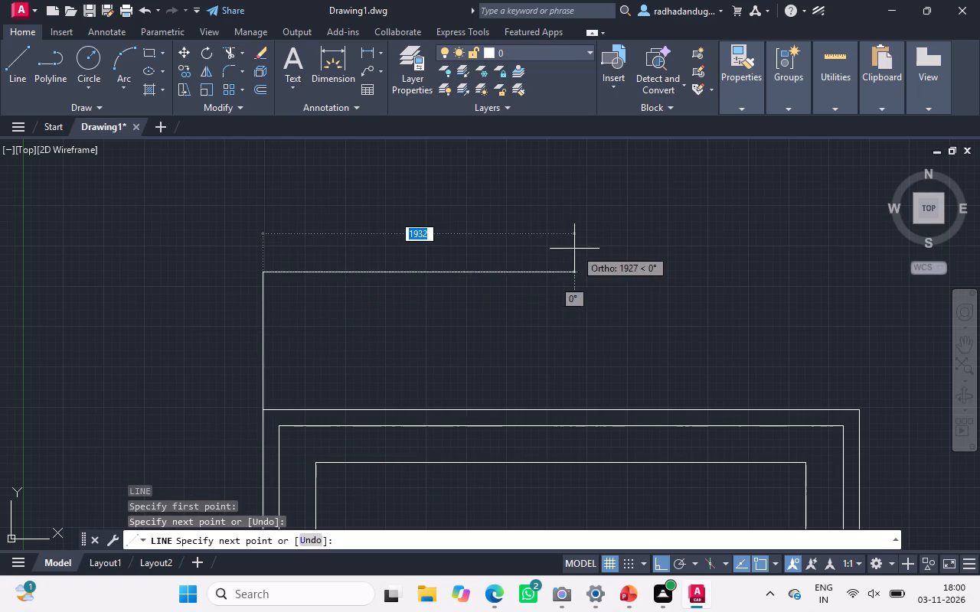
Continue from the guide line's upper end to draw a closed 3700 by 300 rectangle above the nested rectangles, ending the Line command.
key("3")
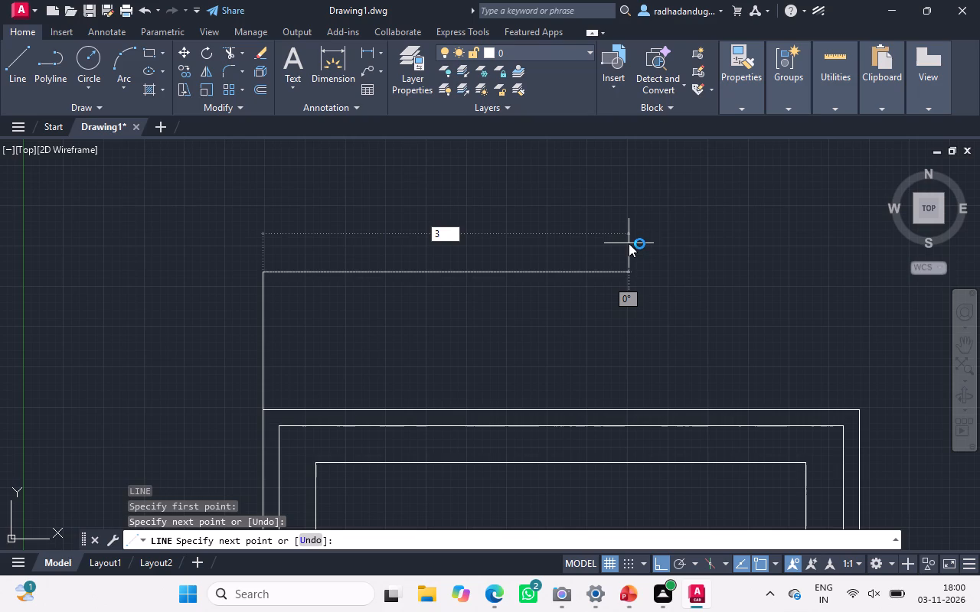
type("700")
key("Return")
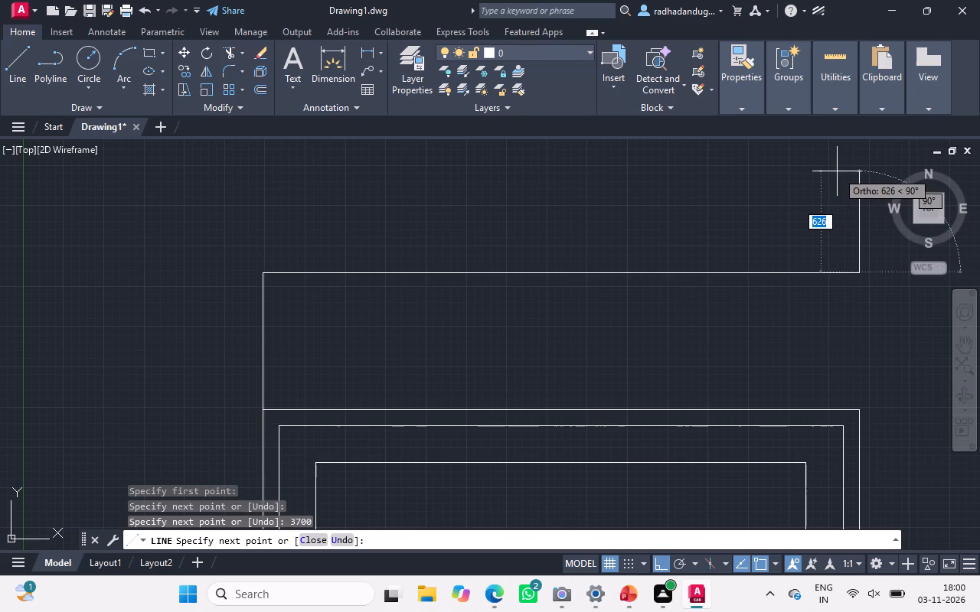
type("300")
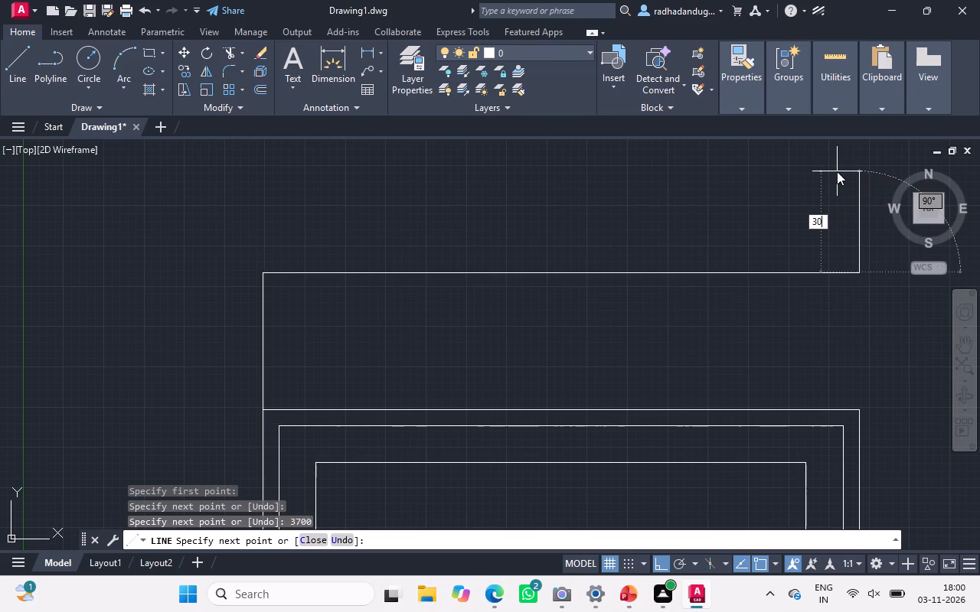
key("Return")
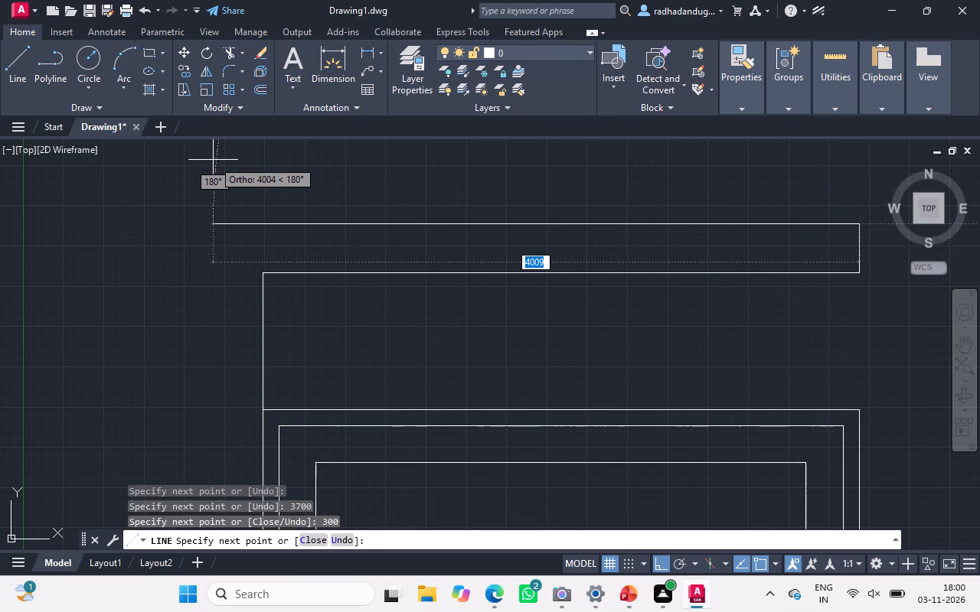
key("3")
type("700")
key("Return")
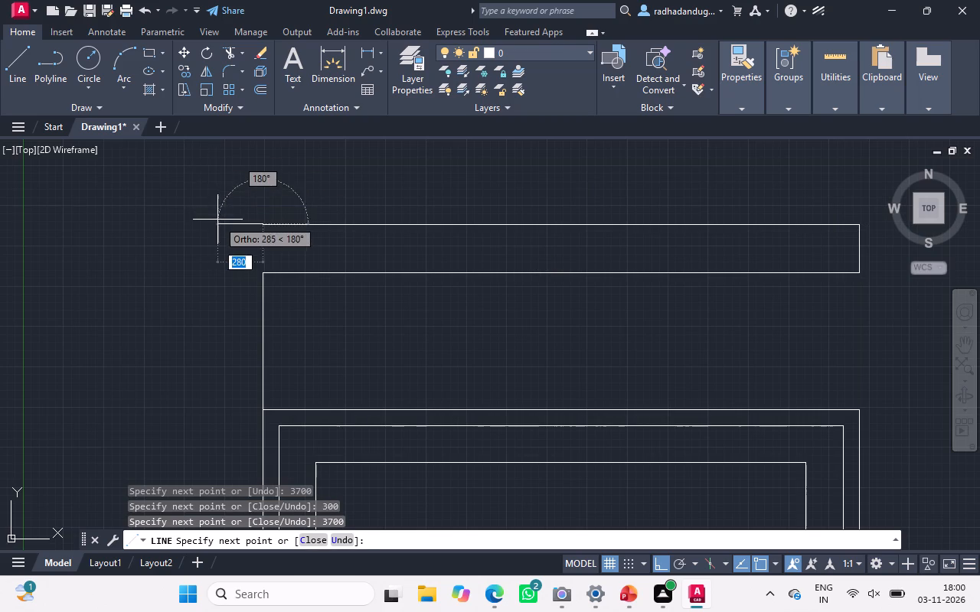
left_click(264, 278)
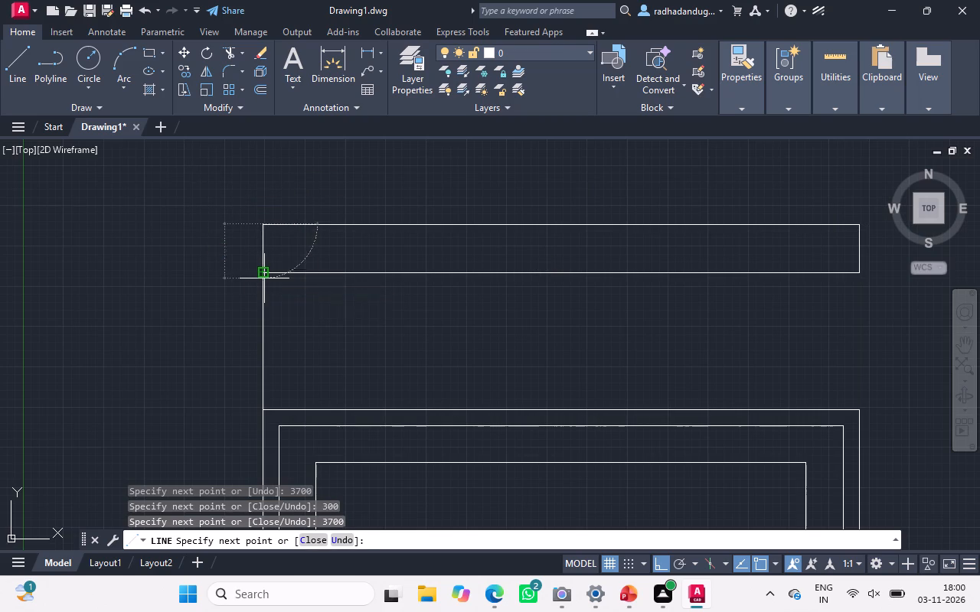
key("Escape")
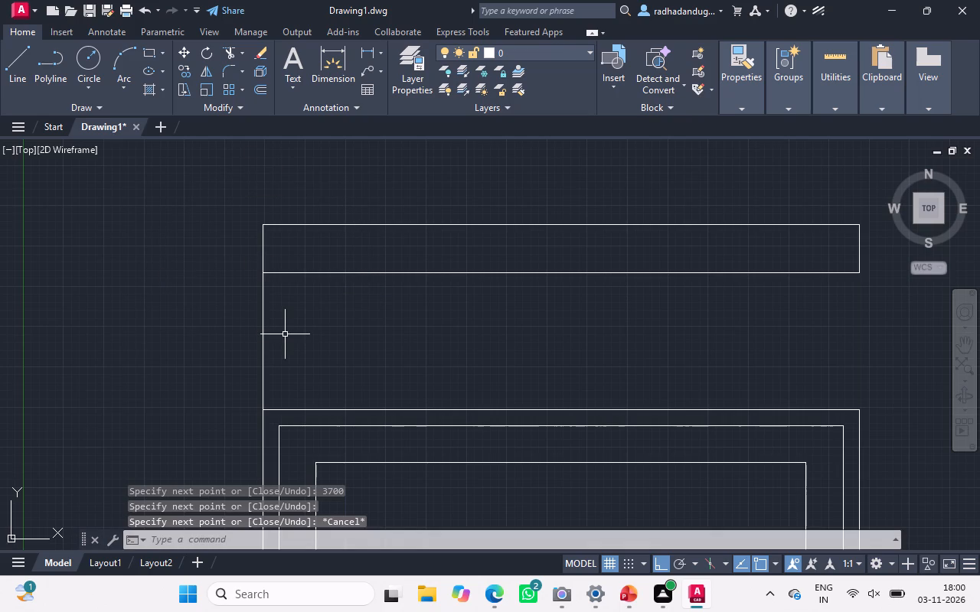
Trim away the vertical guide line between the new 3700 by 300 rectangle and the outer nested rectangle.
type("tr")
key("space")
key("space")
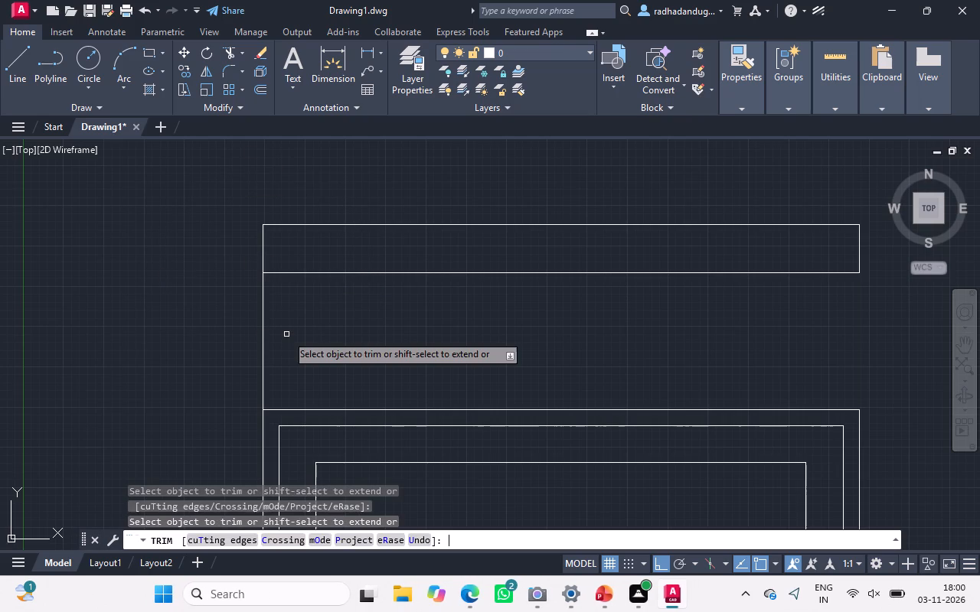
left_click_drag(186, 356, 403, 402)
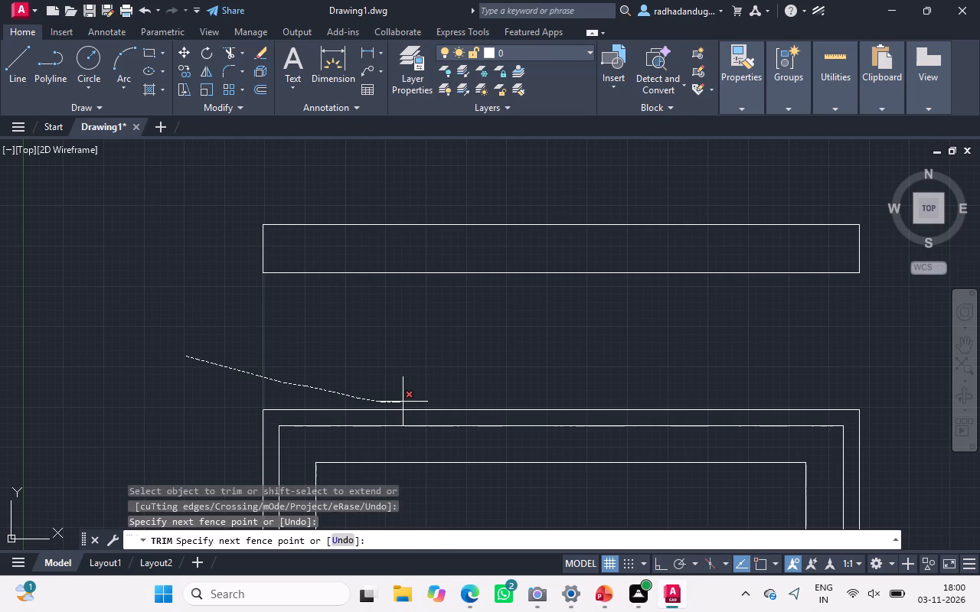
left_click_drag(403, 402, 404, 399)
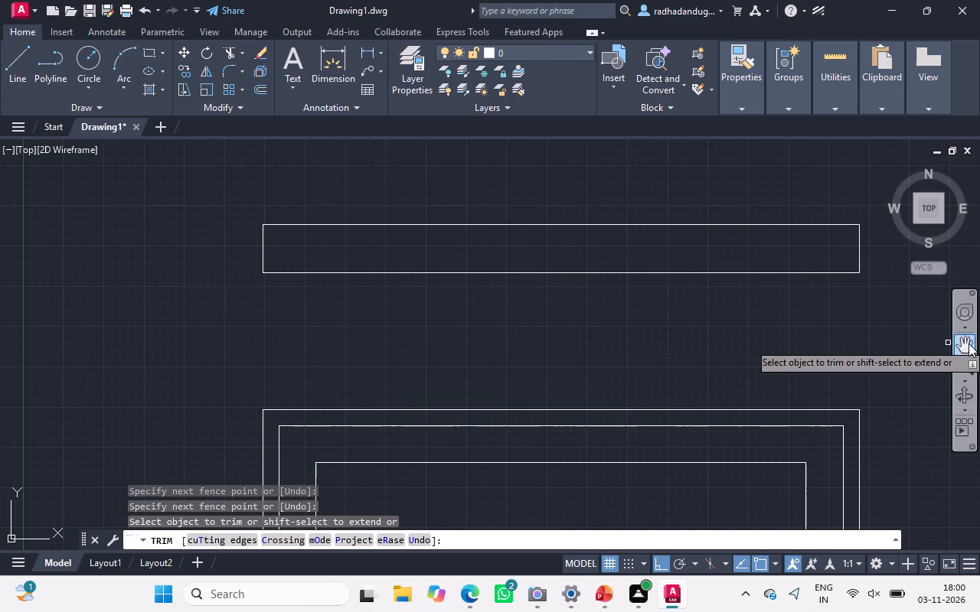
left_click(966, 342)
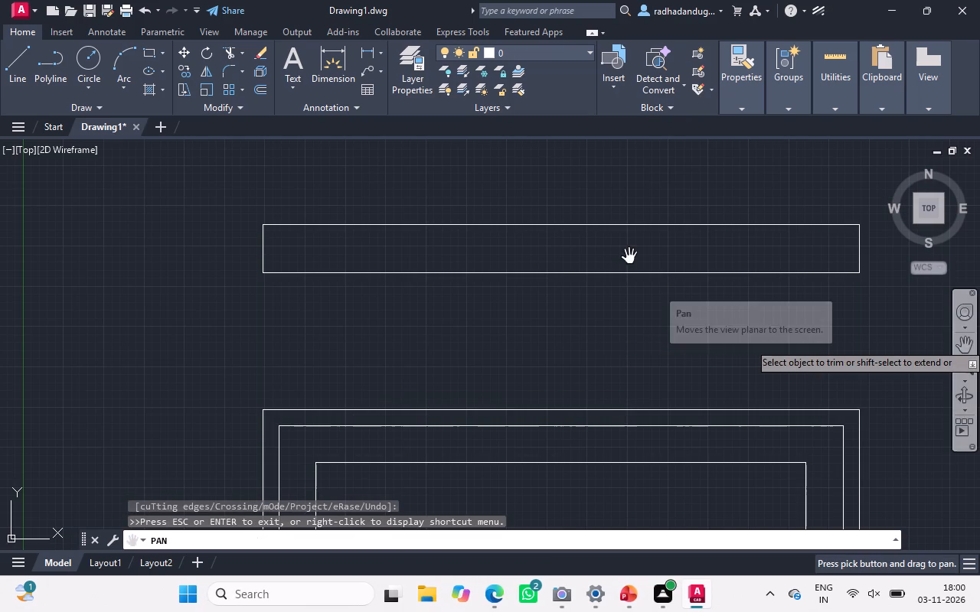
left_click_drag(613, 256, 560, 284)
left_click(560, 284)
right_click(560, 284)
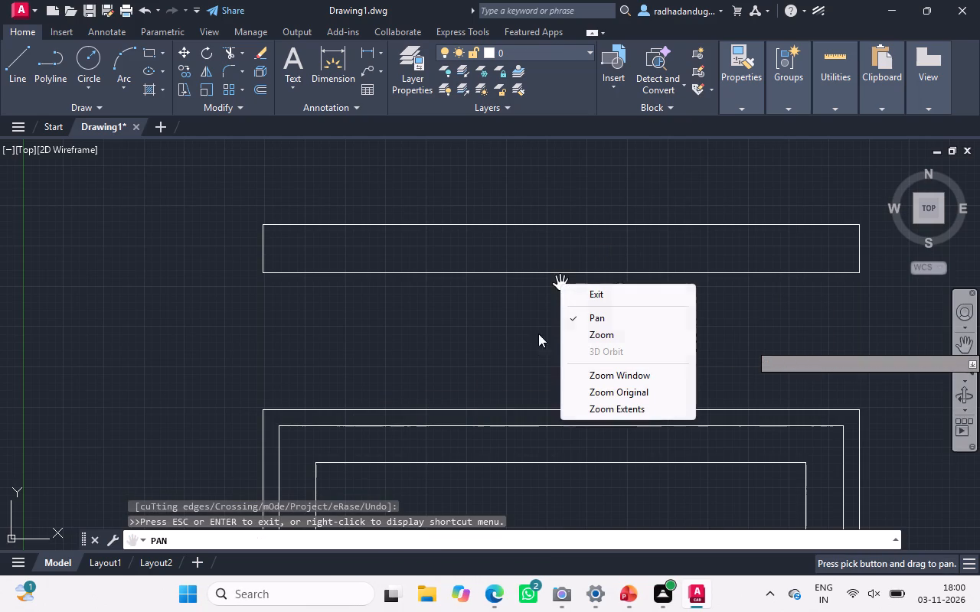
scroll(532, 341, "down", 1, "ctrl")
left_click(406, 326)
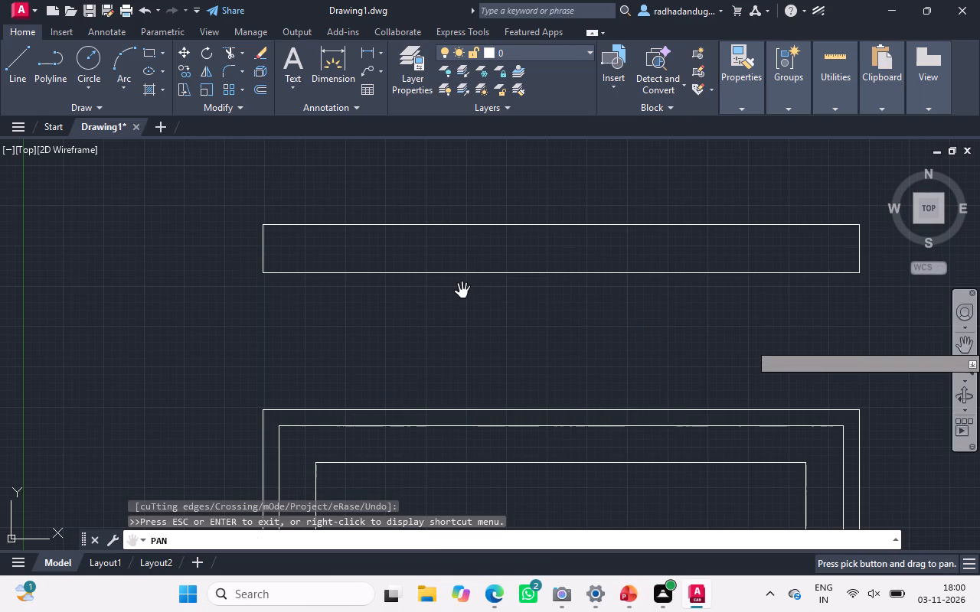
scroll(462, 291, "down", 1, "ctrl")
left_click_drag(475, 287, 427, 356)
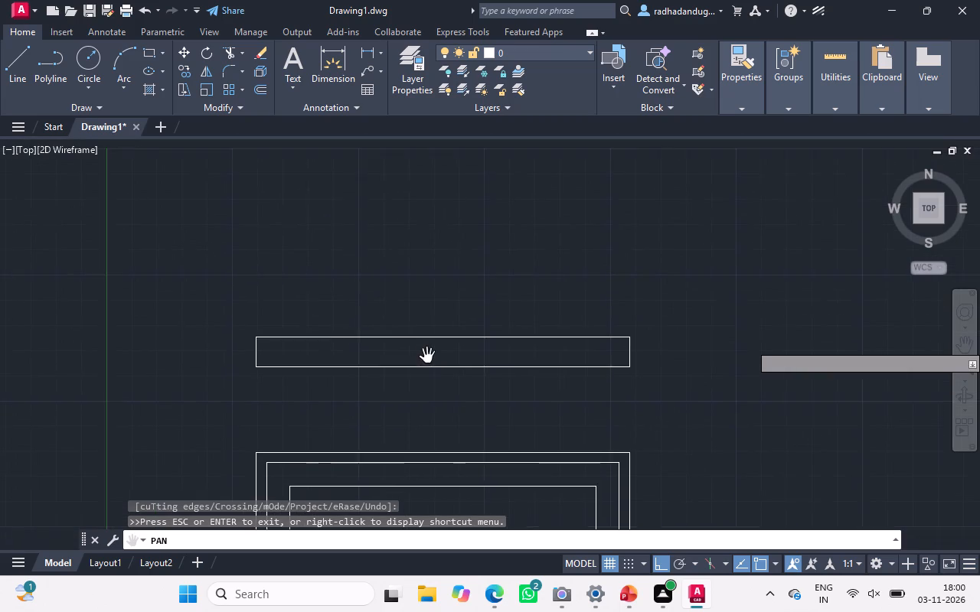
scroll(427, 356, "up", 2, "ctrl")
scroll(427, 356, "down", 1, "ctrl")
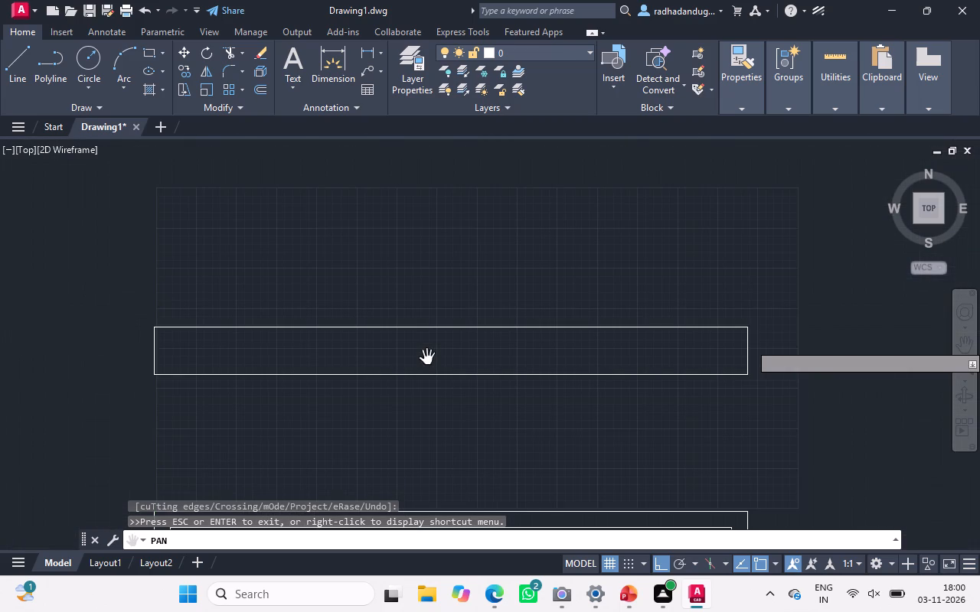
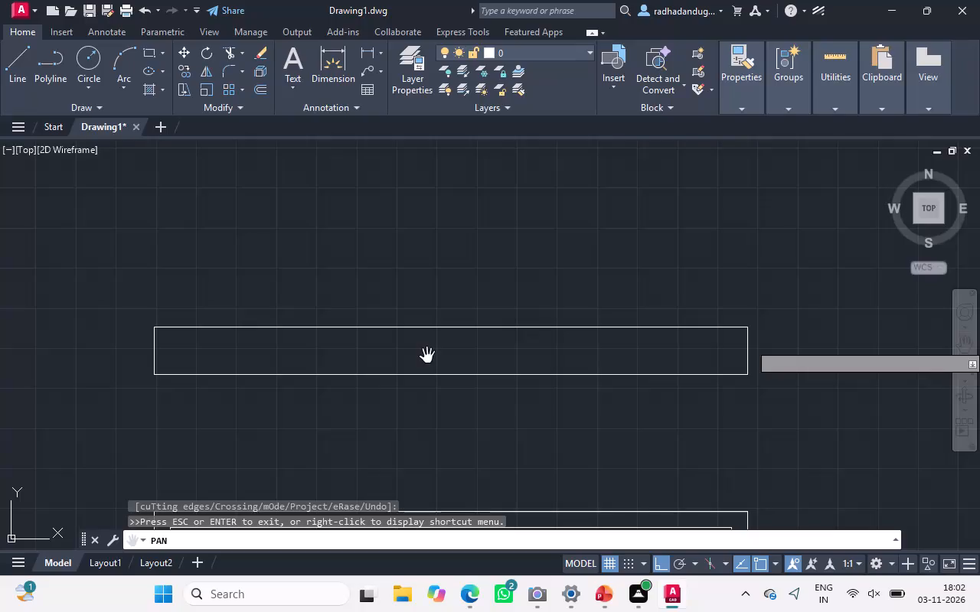
Exit the Pan mode and return to the active Trim command.
key("Escape")
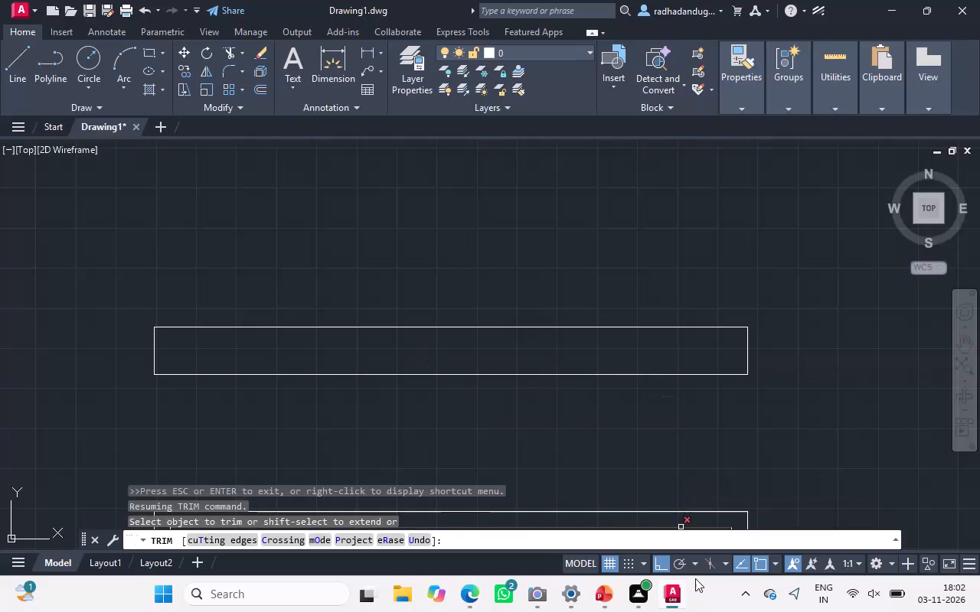
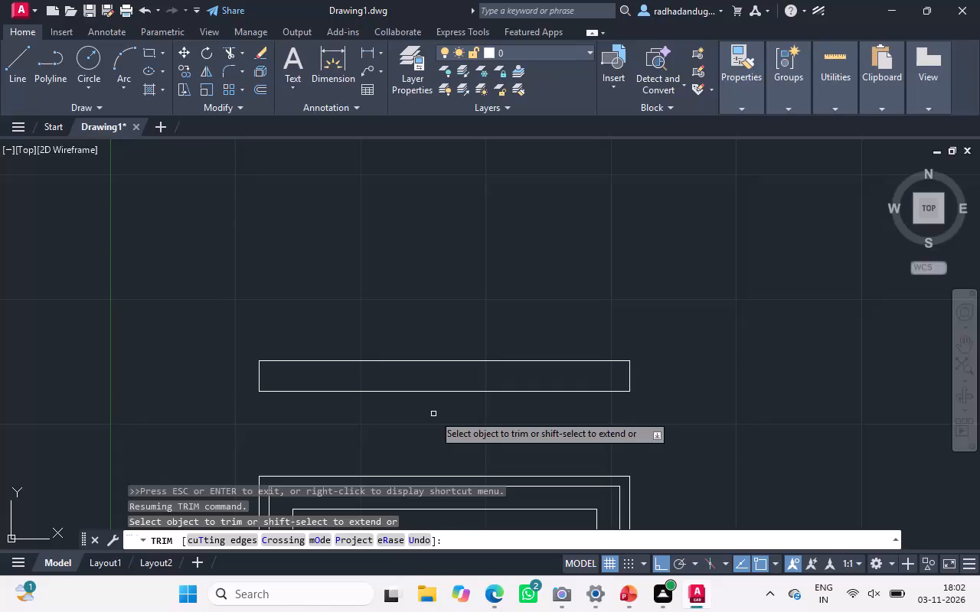
Draw a line 1200 up from the 3700 by 300 rectangle's top-right corner, 3700 left, and down to its top-left corner.
key("Escape")
key("Escape")
key("Escape")
key("Escape")
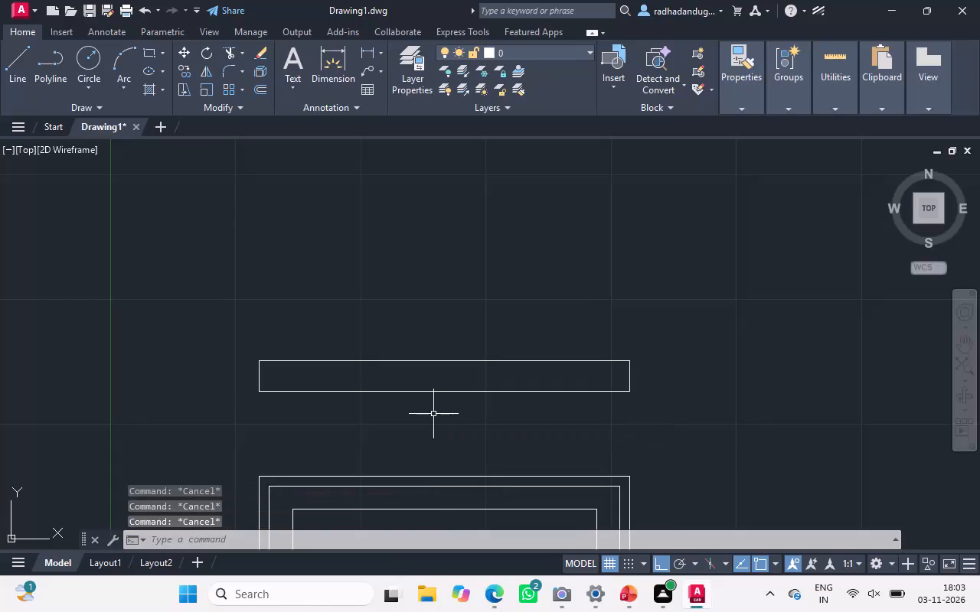
key("Escape")
key("Escape")
key("l")
key("space")
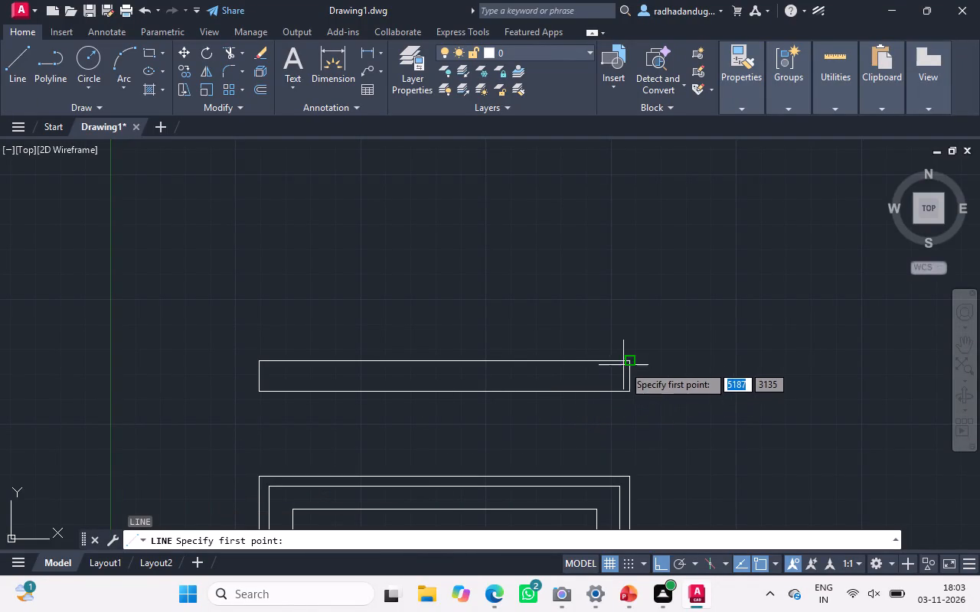
left_click_drag(626, 365, 618, 173)
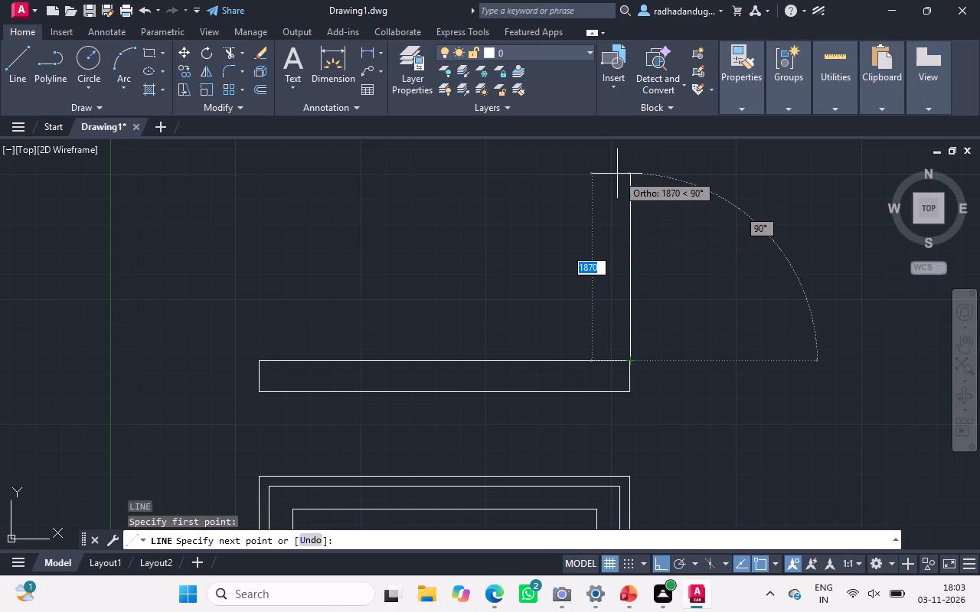
left_click_drag(618, 173, 620, 173)
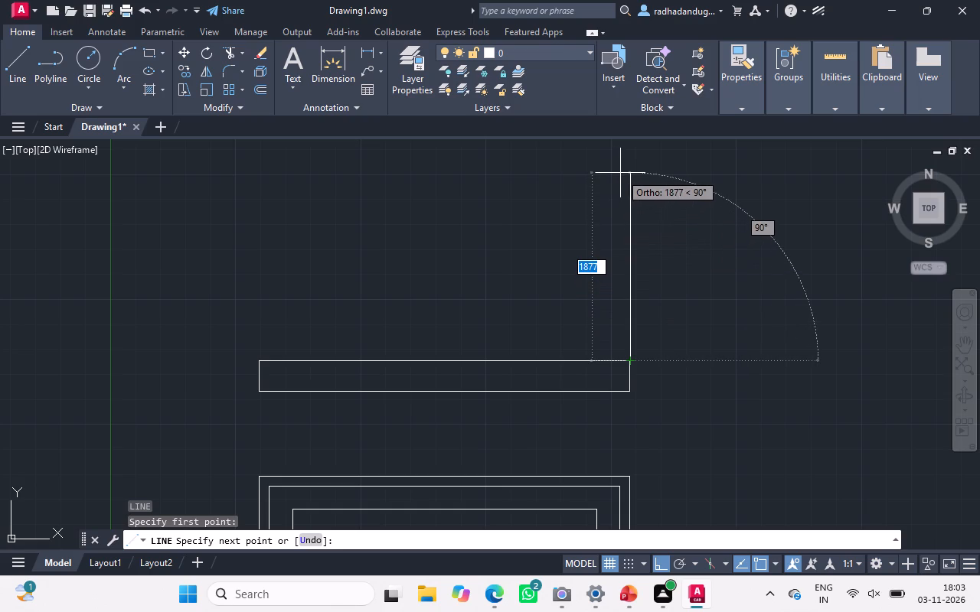
type("12")
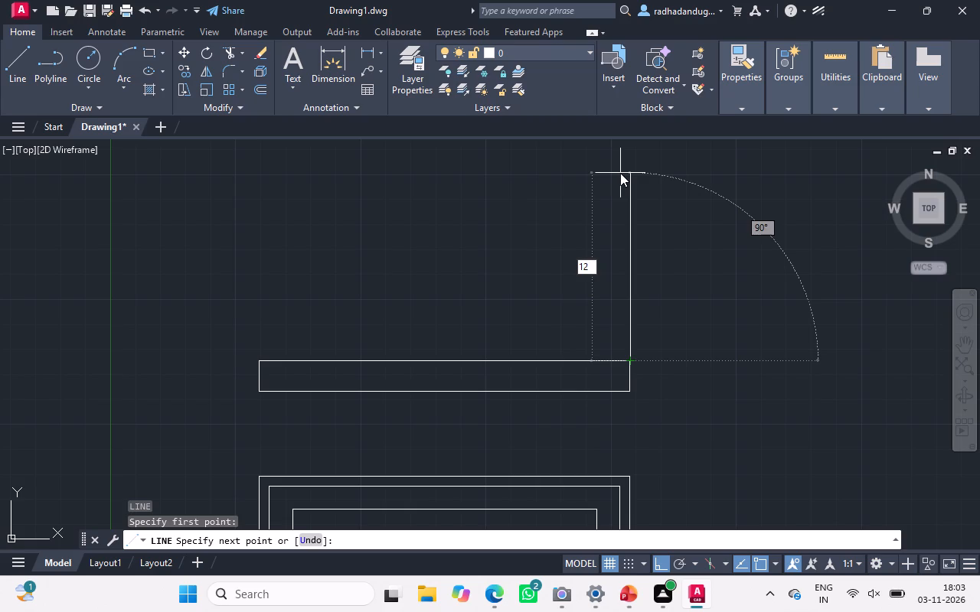
type("00")
key("Return")
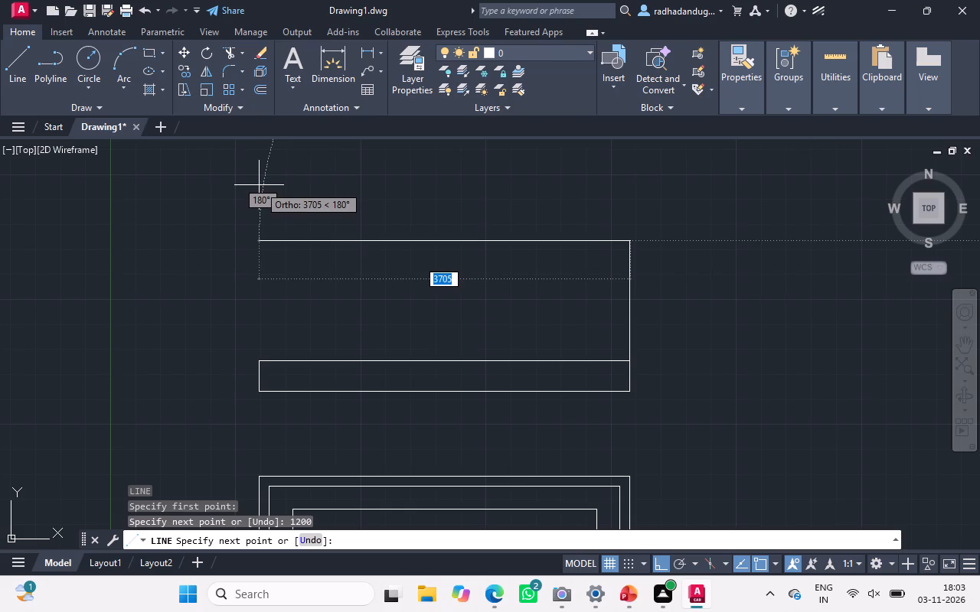
type("37")
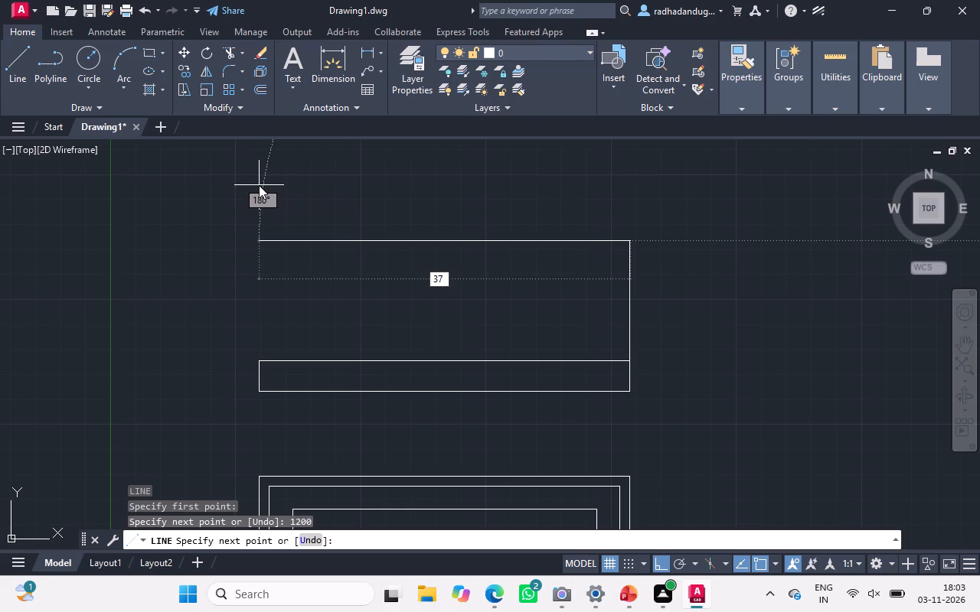
type("00")
key("Return")
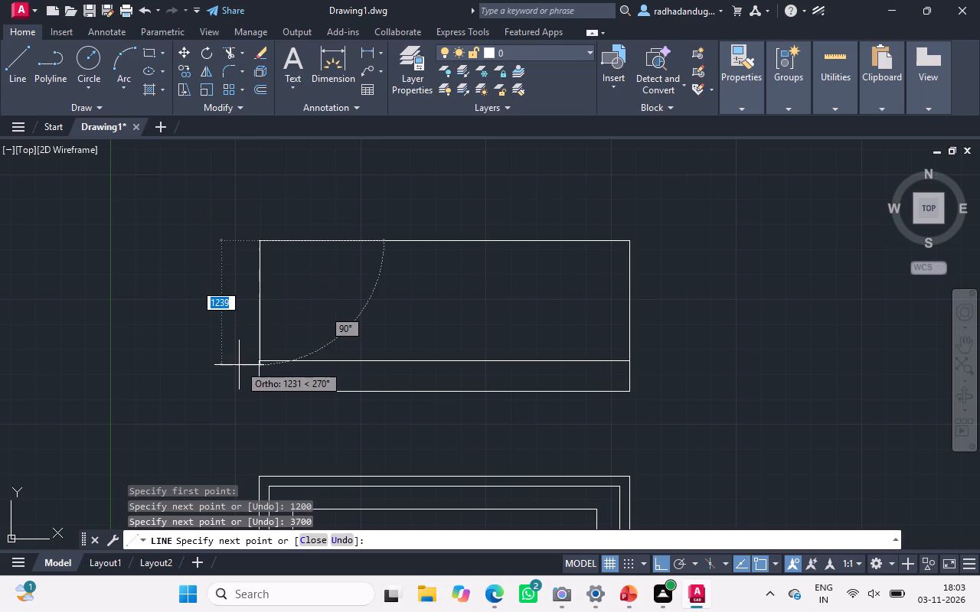
left_click(260, 362)
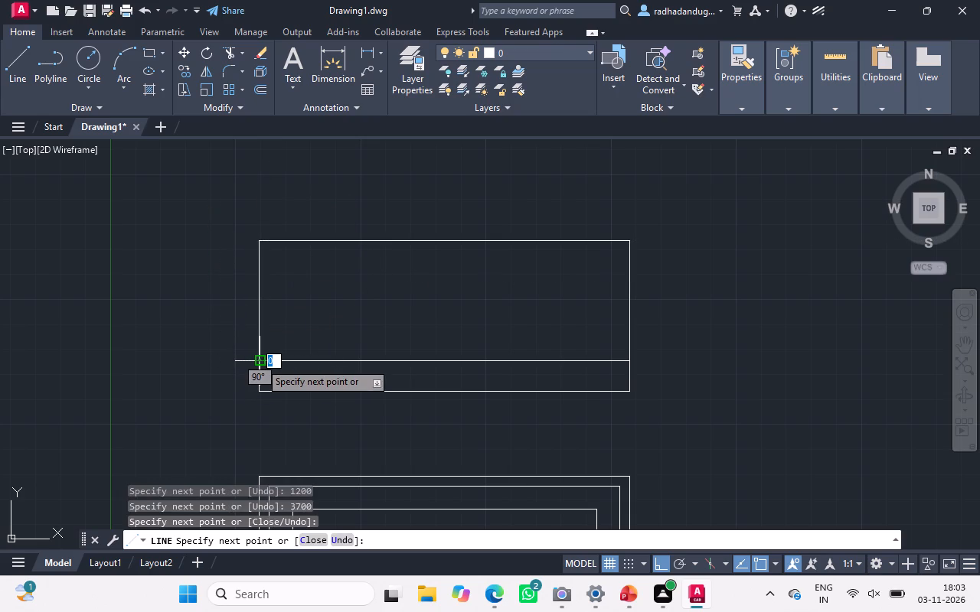
key("Escape")
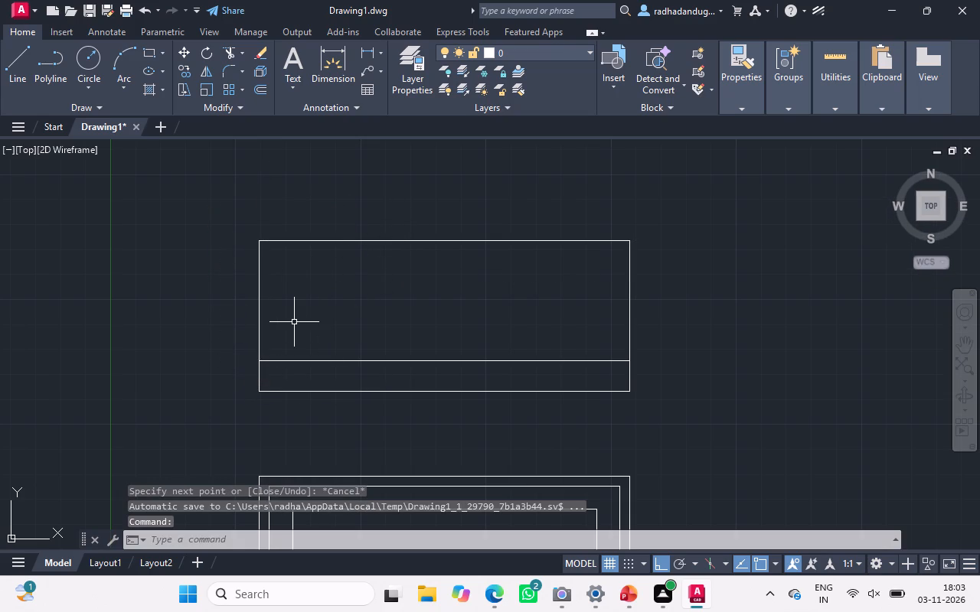
Offset the left and right vertical lines of the 1200-high outline inward by 100.
key("o")
key("Return")
key("Return")
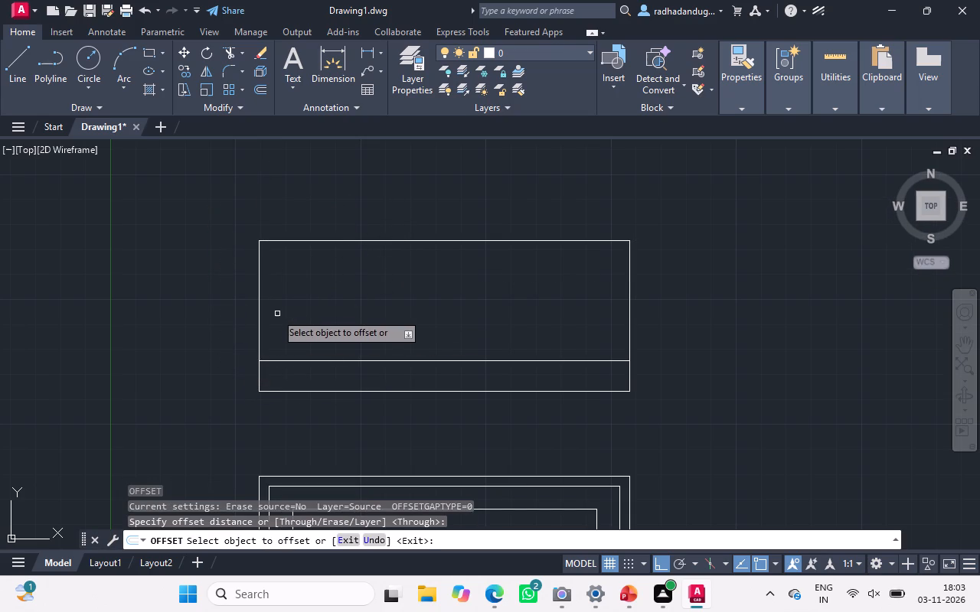
left_click(256, 314)
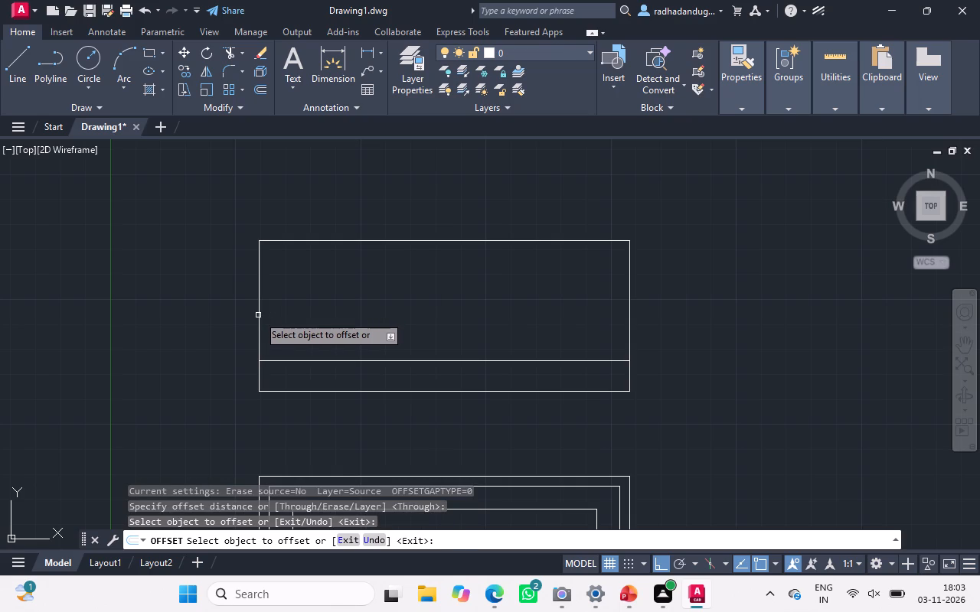
left_click(258, 315)
left_click_drag(258, 315, 268, 320)
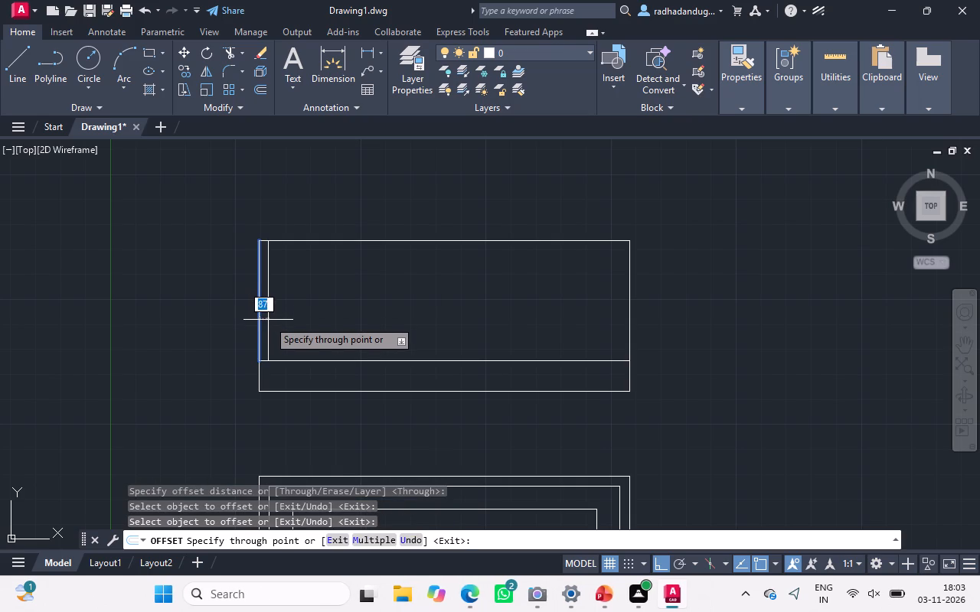
key("1")
type("00")
key("space")
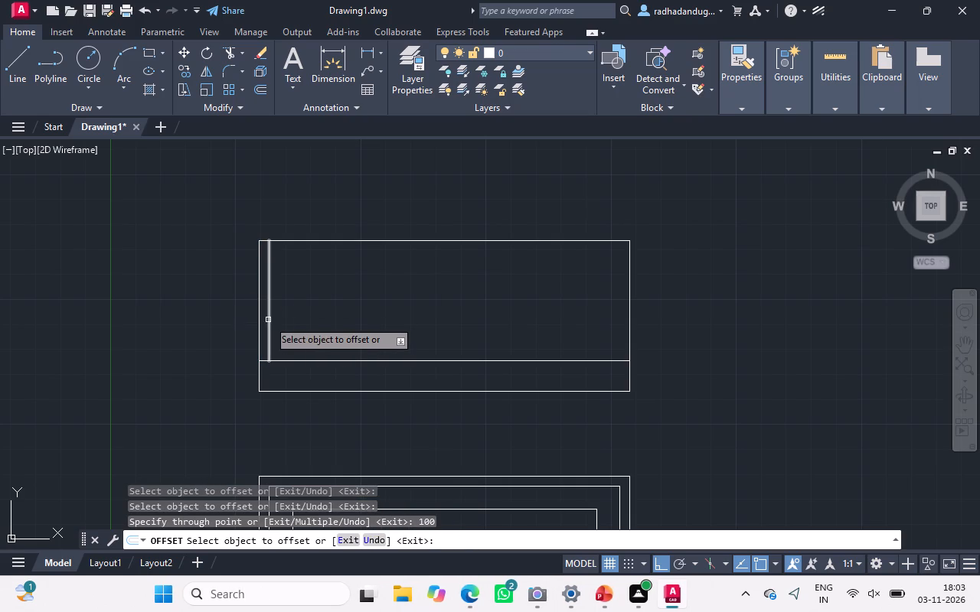
left_click(629, 292)
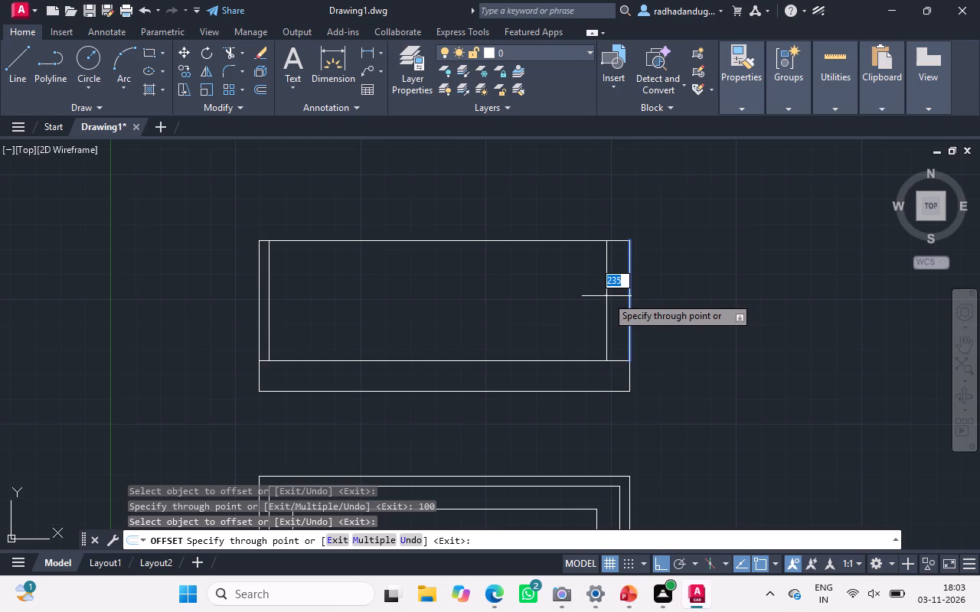
type("100")
key("Return")
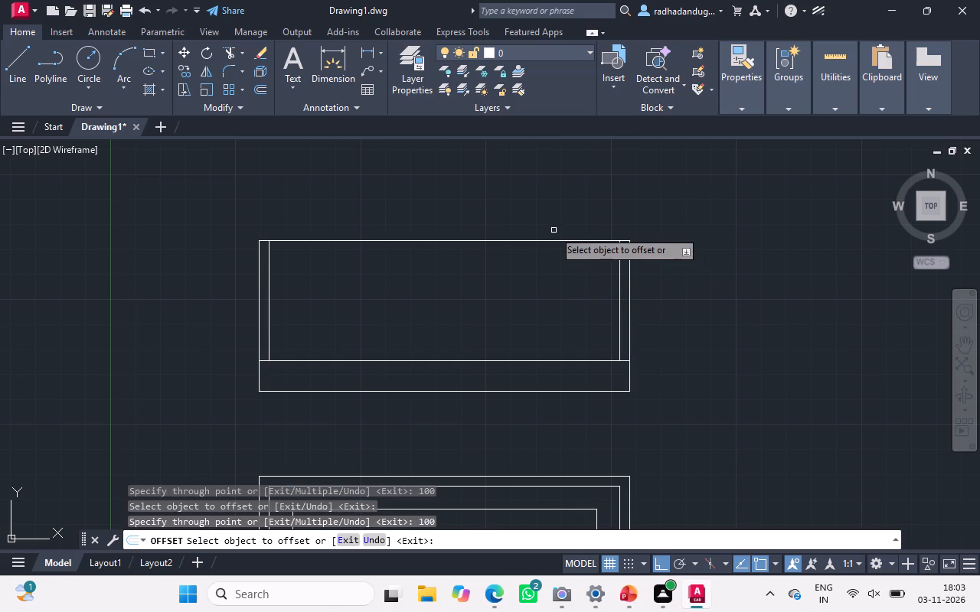
Offset the outline's top horizontal line upward by 100.
left_click(562, 240)
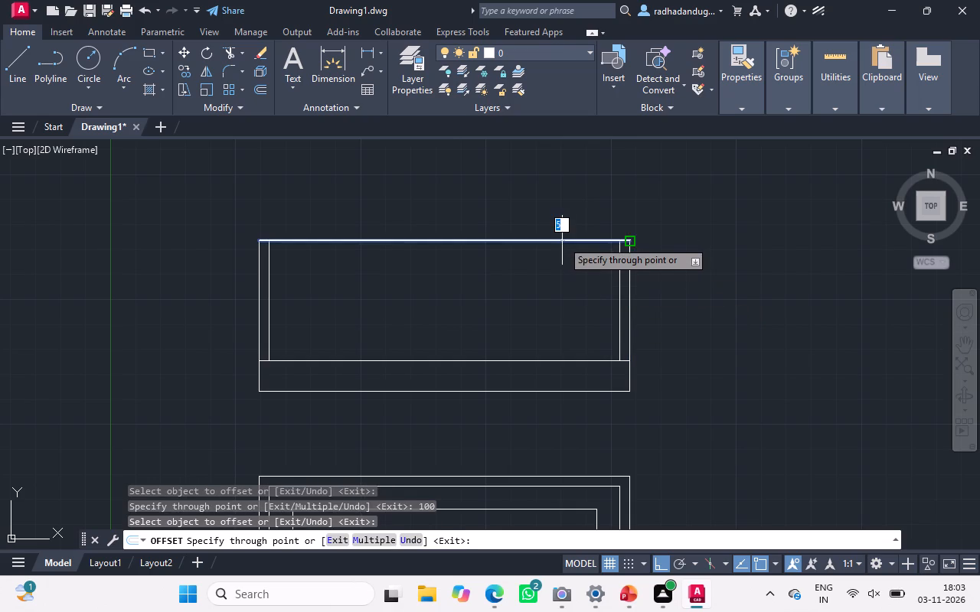
key("1")
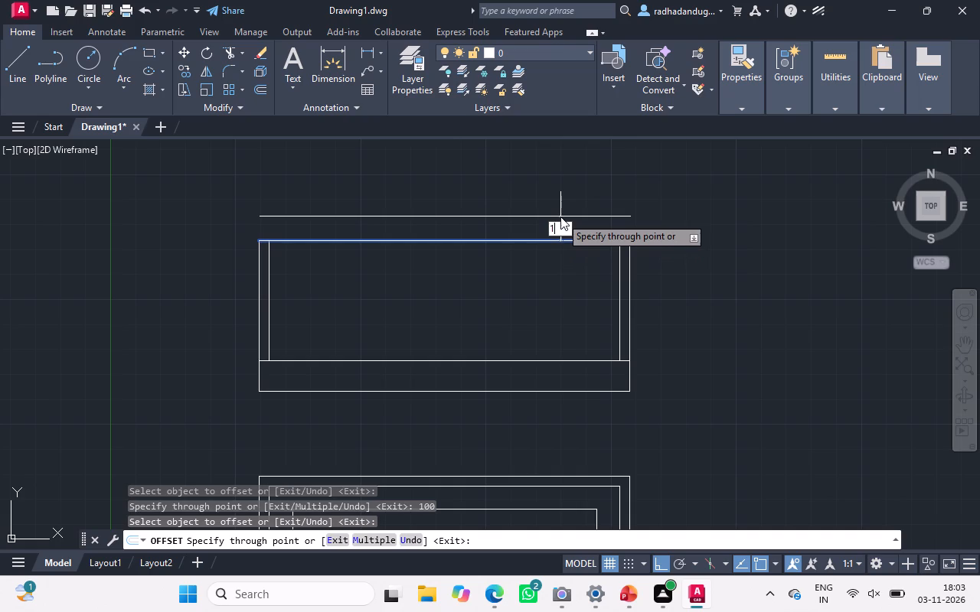
type("00")
key("Return")
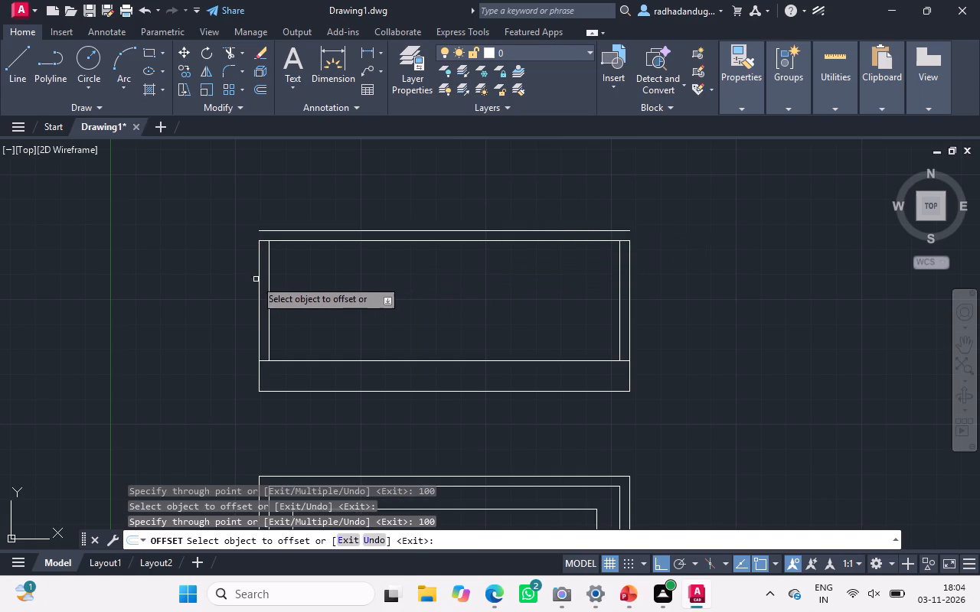
key("Escape")
key("Escape")
key("Escape")
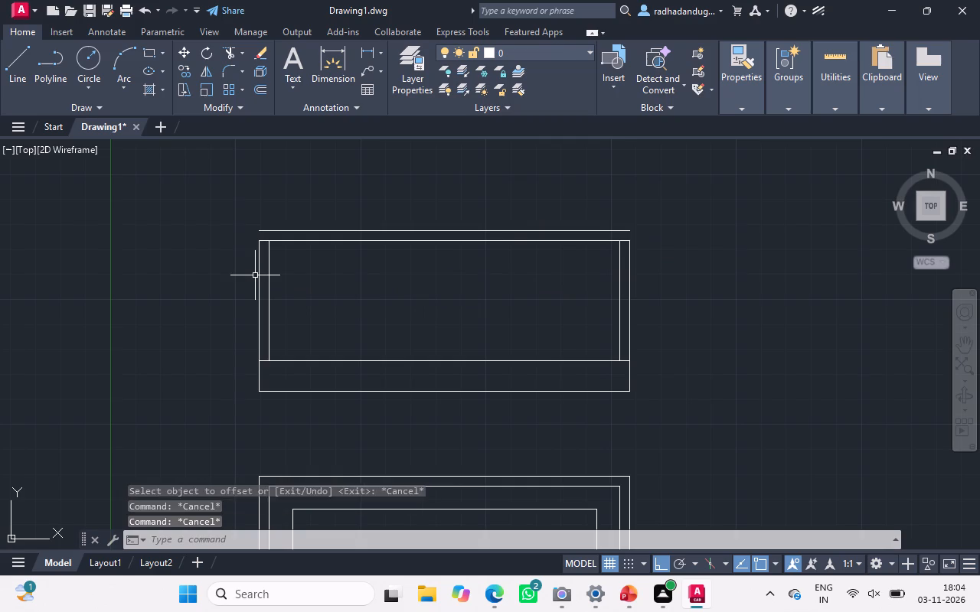
key("Escape")
key("Escape")
Erase the outer left and right vertical lines of the 1200-high outline.
left_click(260, 278)
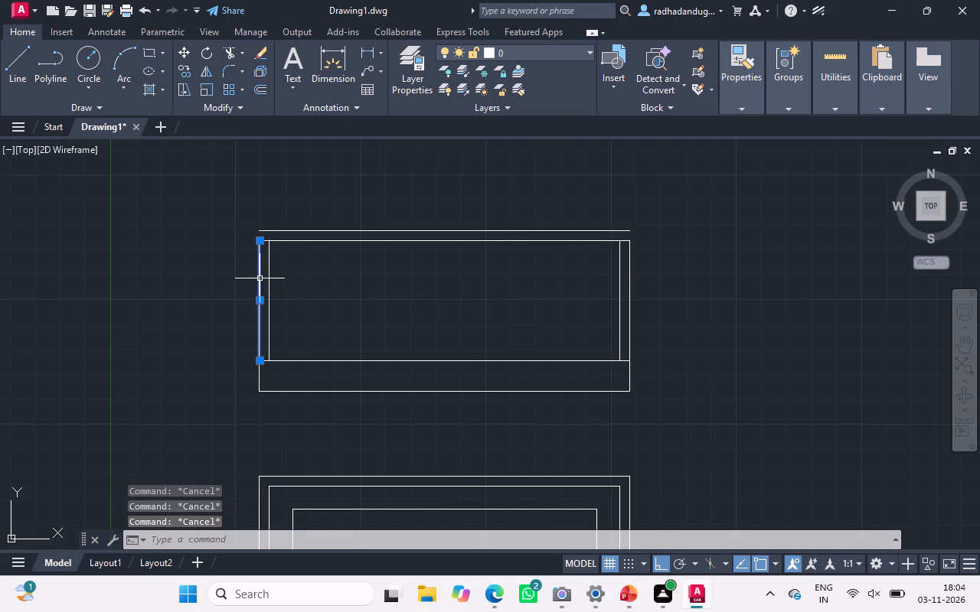
key("Delete")
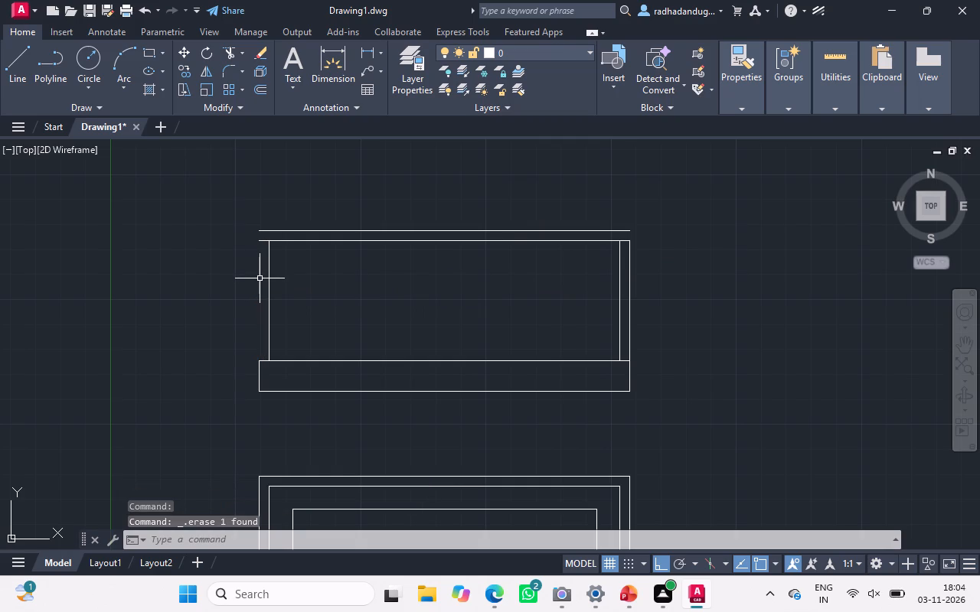
left_click(629, 293)
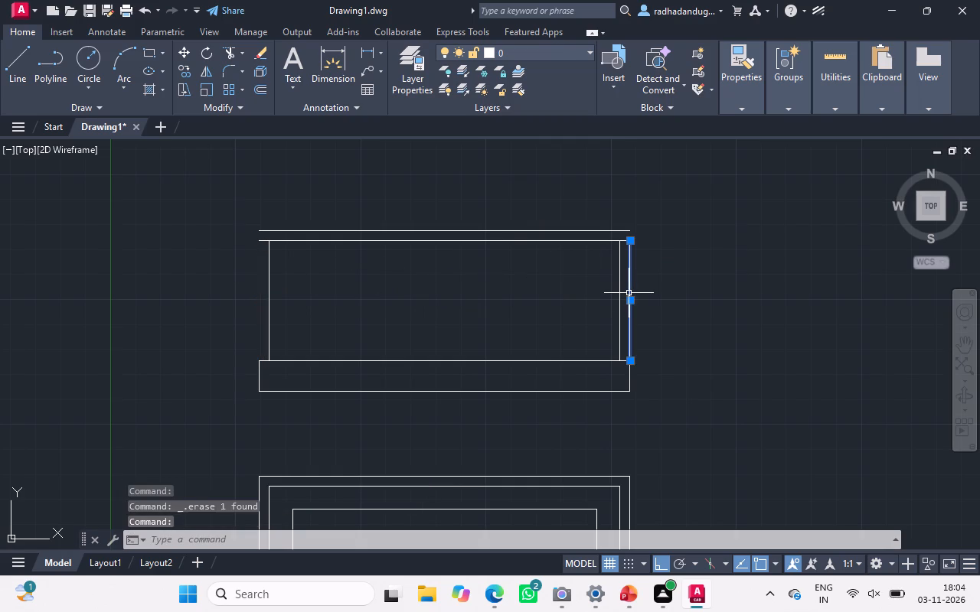
key("Delete")
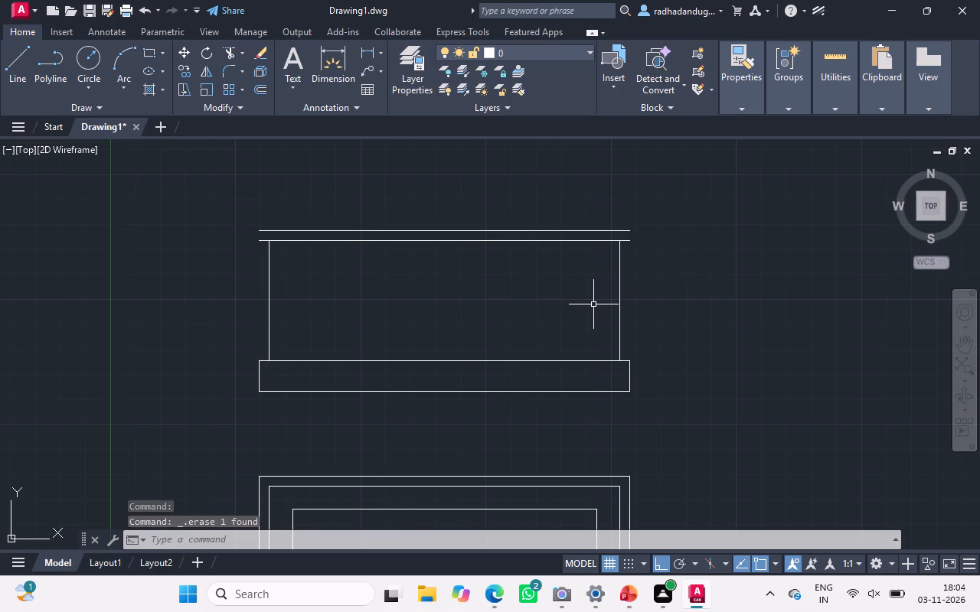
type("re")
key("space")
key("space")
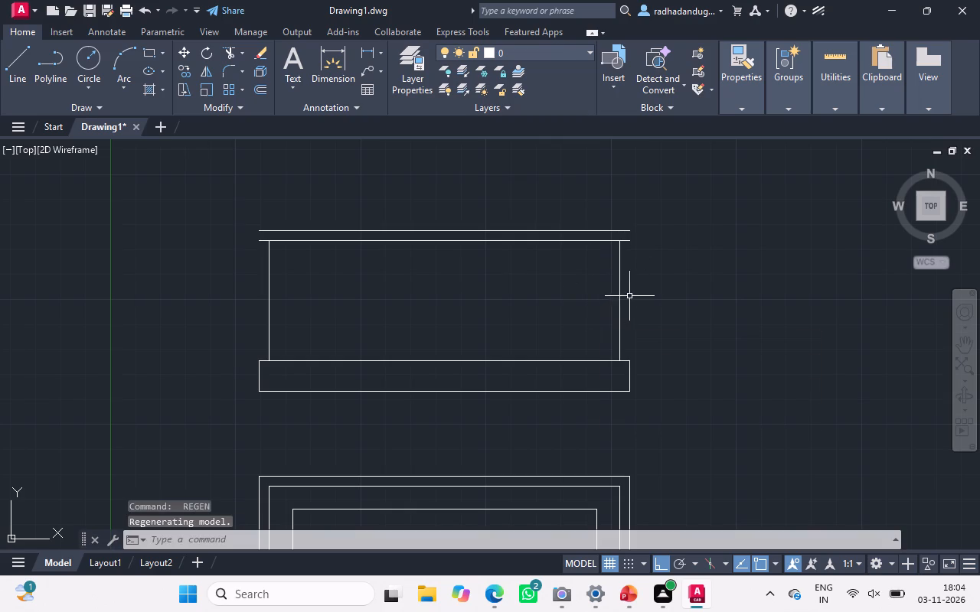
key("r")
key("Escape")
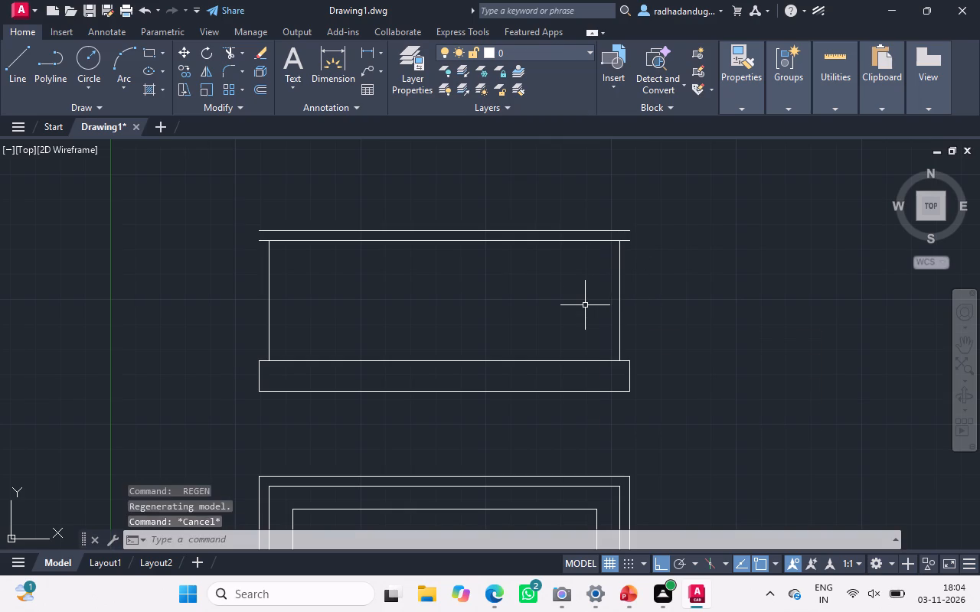
Trim both ends of the lower of the two top horizontal lines where they overhang the inner verticals.
type("tr")
key("space")
key("space")
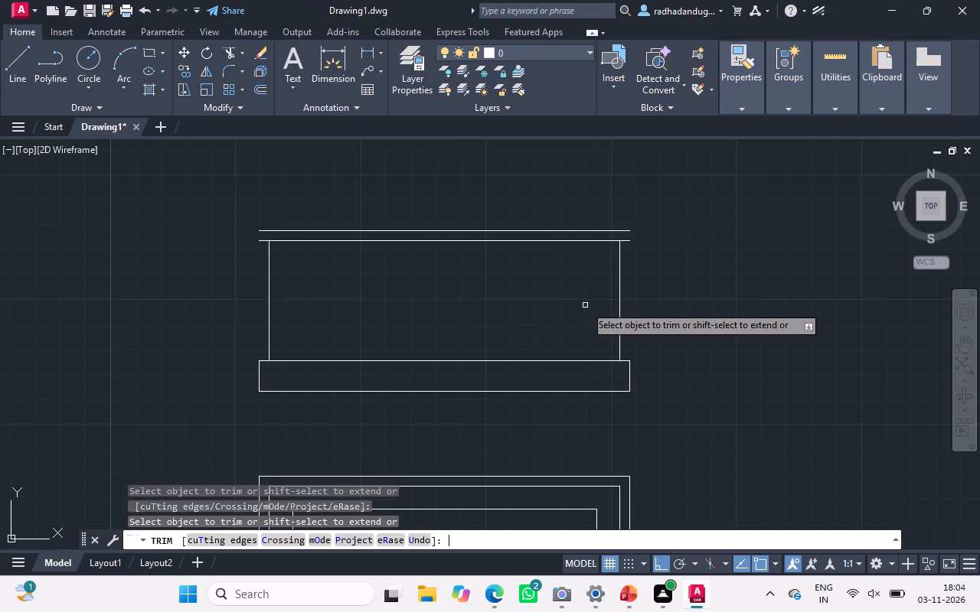
left_click(628, 240)
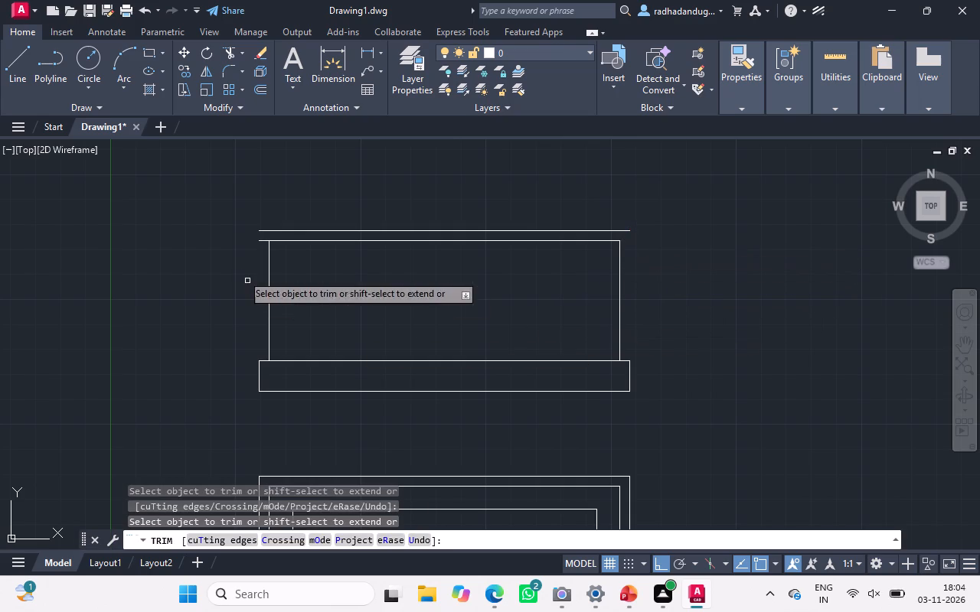
left_click(262, 239)
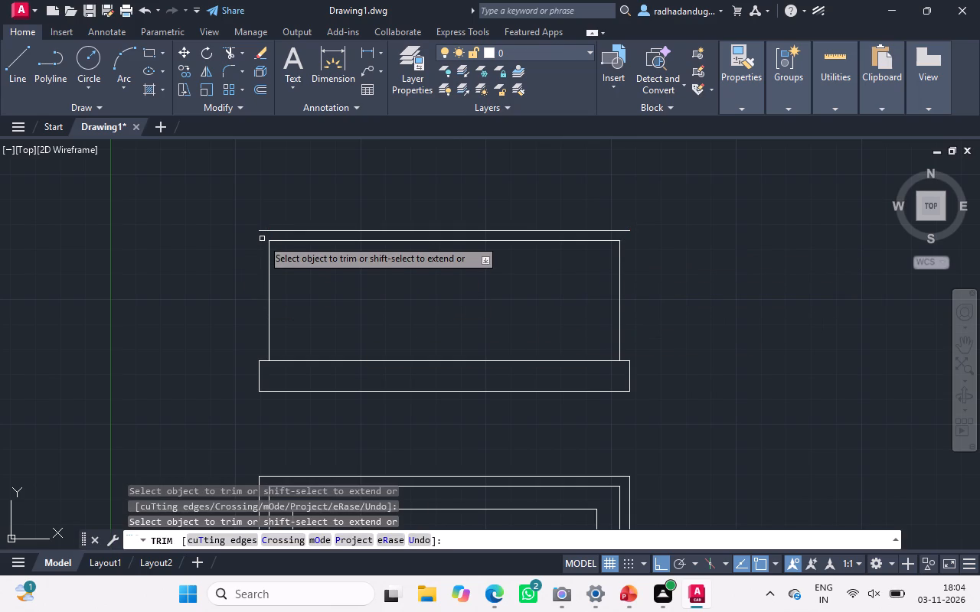
key("Escape")
Extend the elevation body's left and right verticals up to the topmost horizontal line.
type("ex")
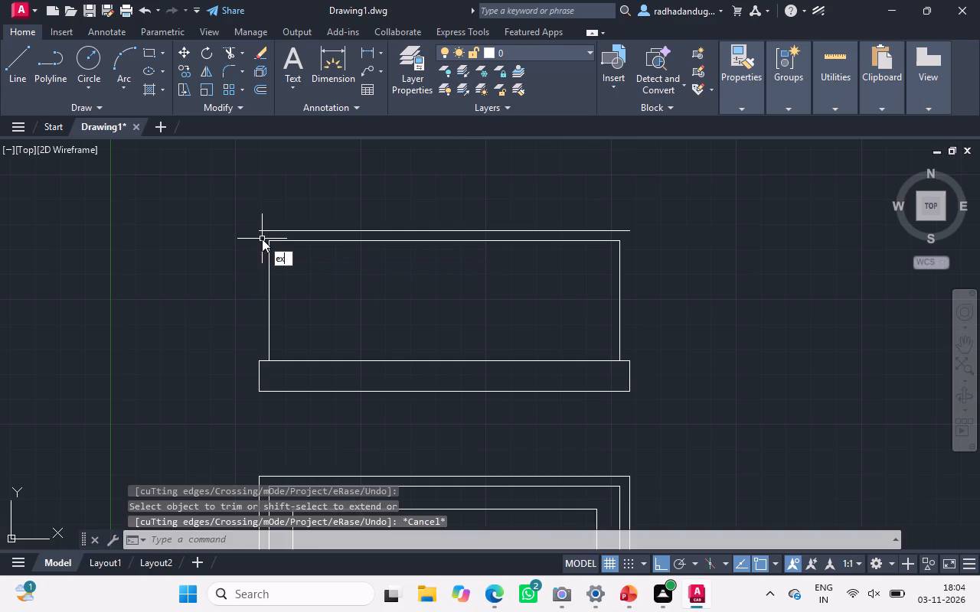
key("space")
left_click(271, 252)
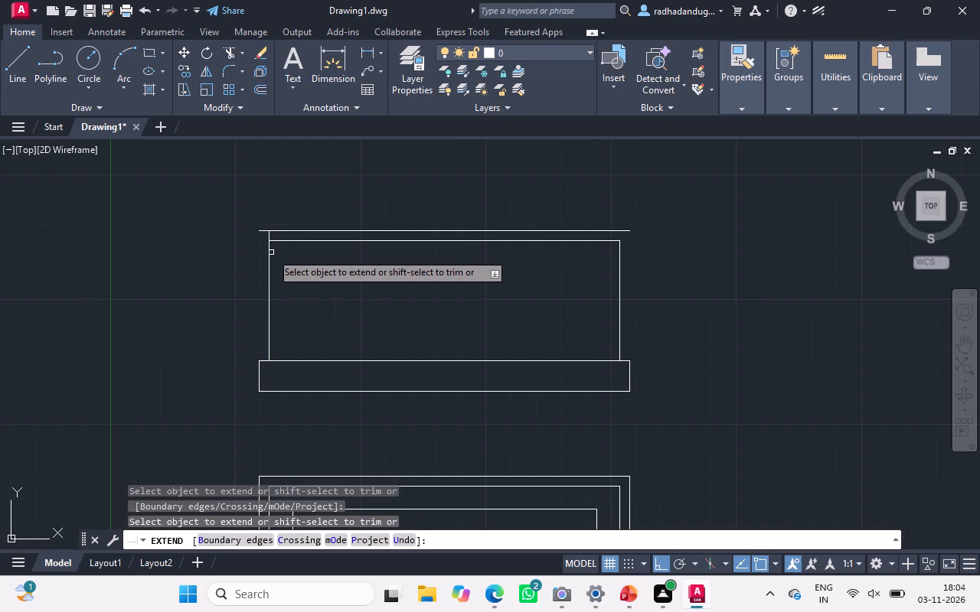
left_click(620, 282)
key("Escape")
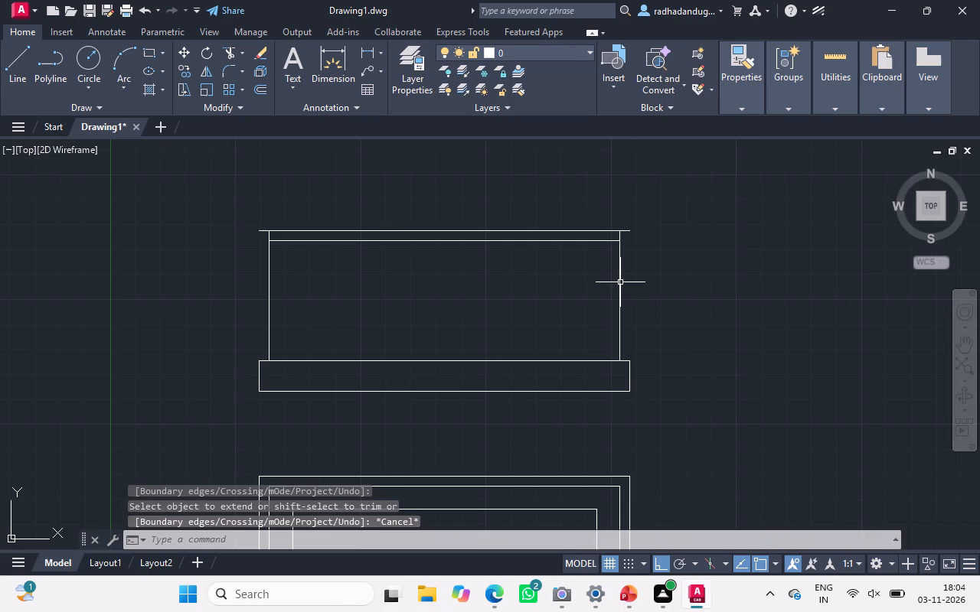
Trim both ends of the topmost horizontal line where they overhang the body's verticals.
type("tr")
key("space")
key("space")
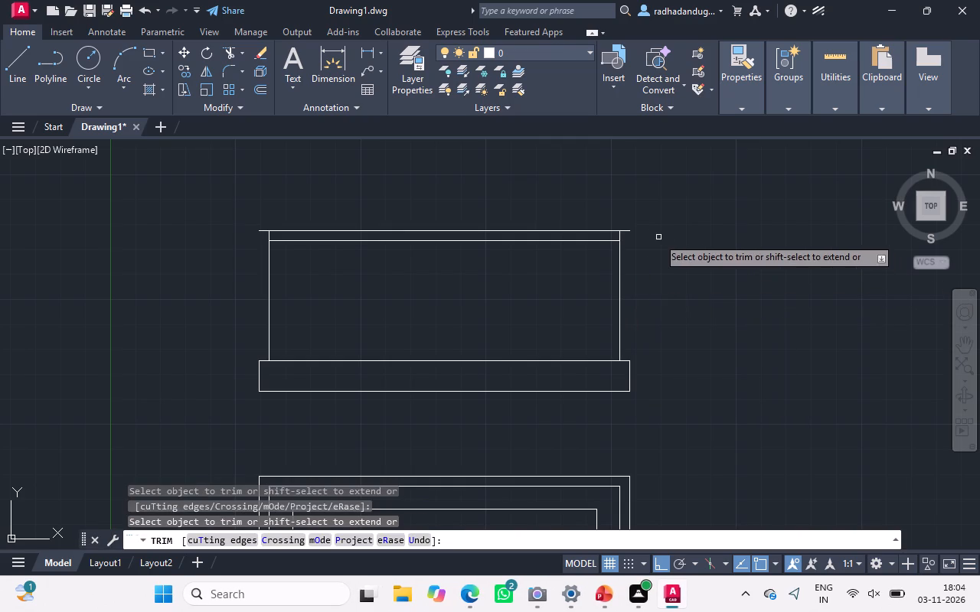
left_click(629, 230)
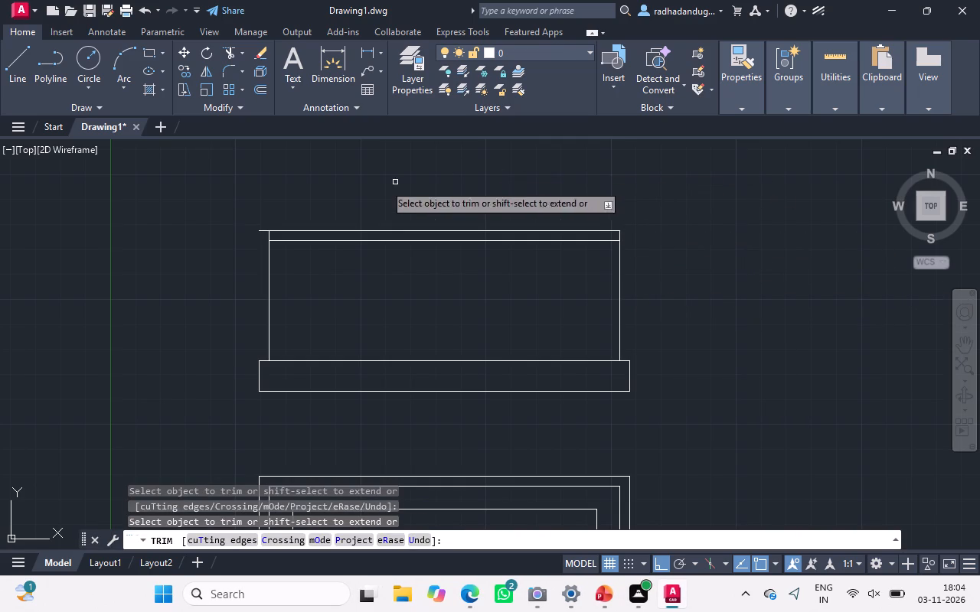
double_click(262, 231)
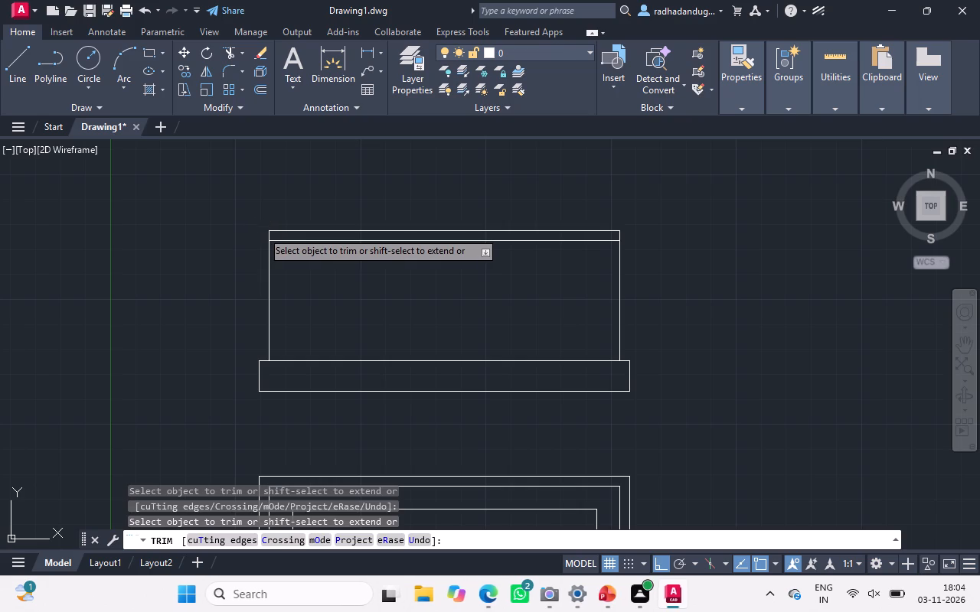
key("Escape")
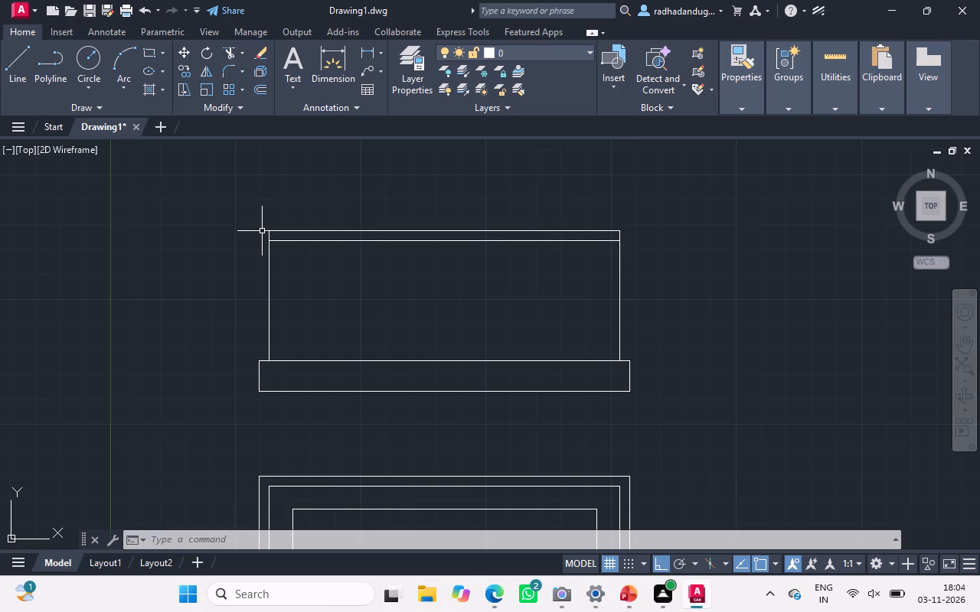
key("Escape")
key("Escape")
key("Escape")
key("Escape")
key("Escape")
key("Escape")
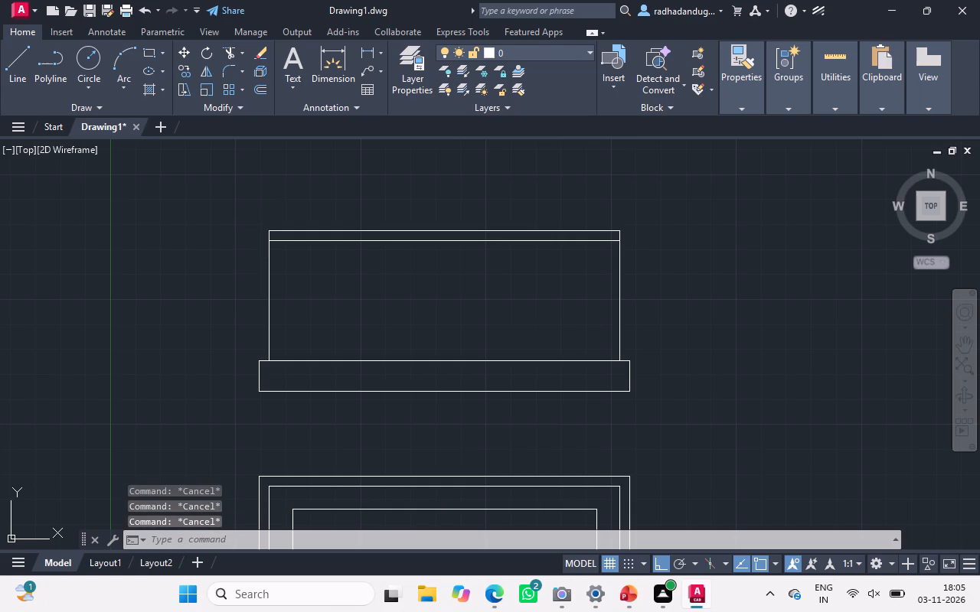
key("Escape")
key("Escape")
key("Escape")
key("Escape")
key("Escape")
Offset the top line of the elevation's base upward by 300.
key("o")
key("space")
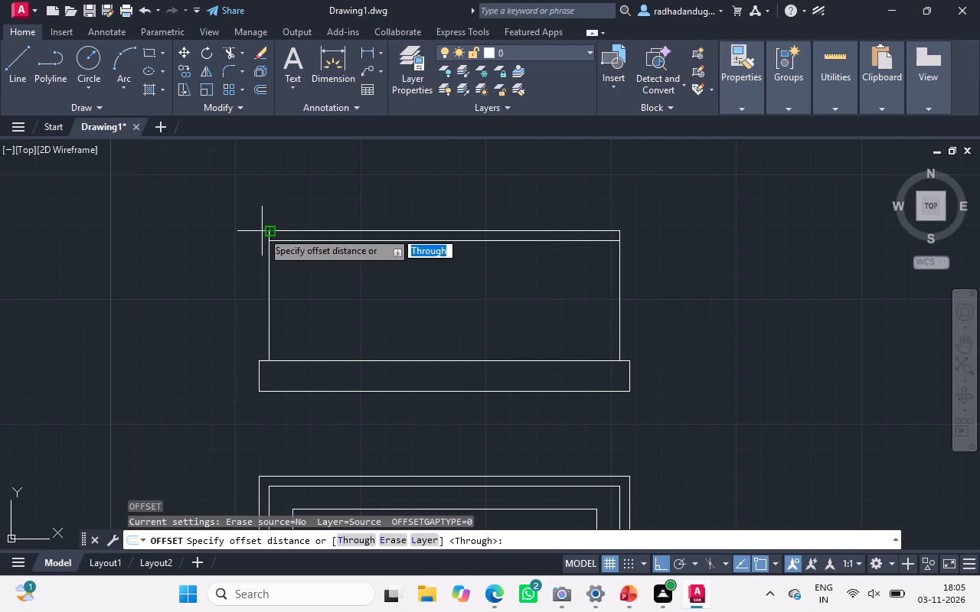
key("space")
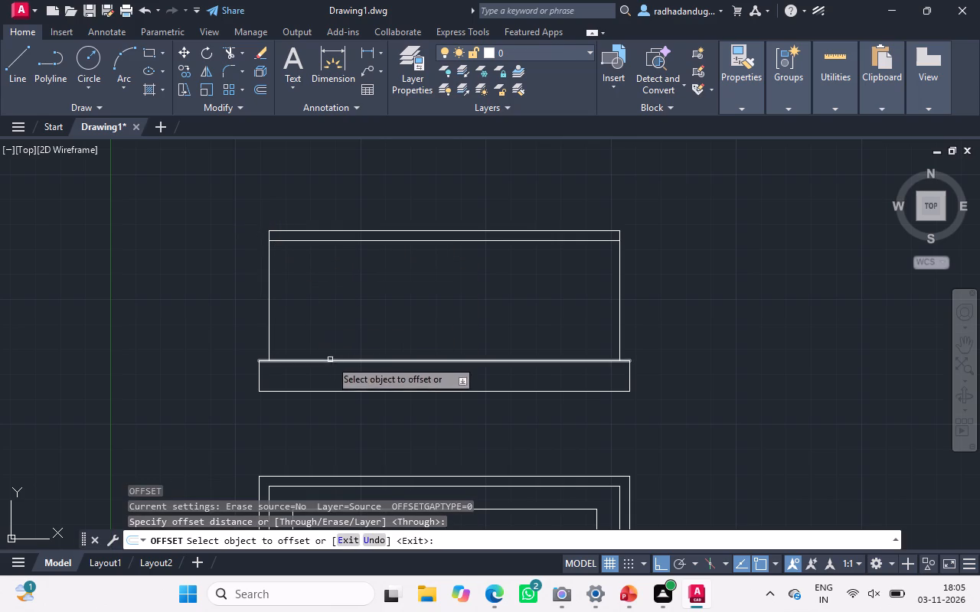
left_click(331, 363)
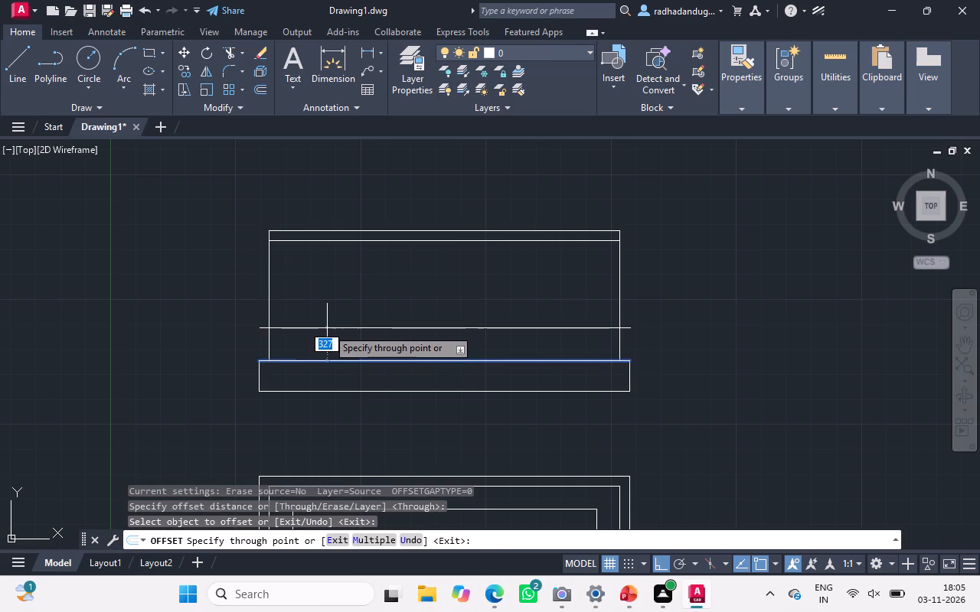
key("3")
type("00")
key("Return")
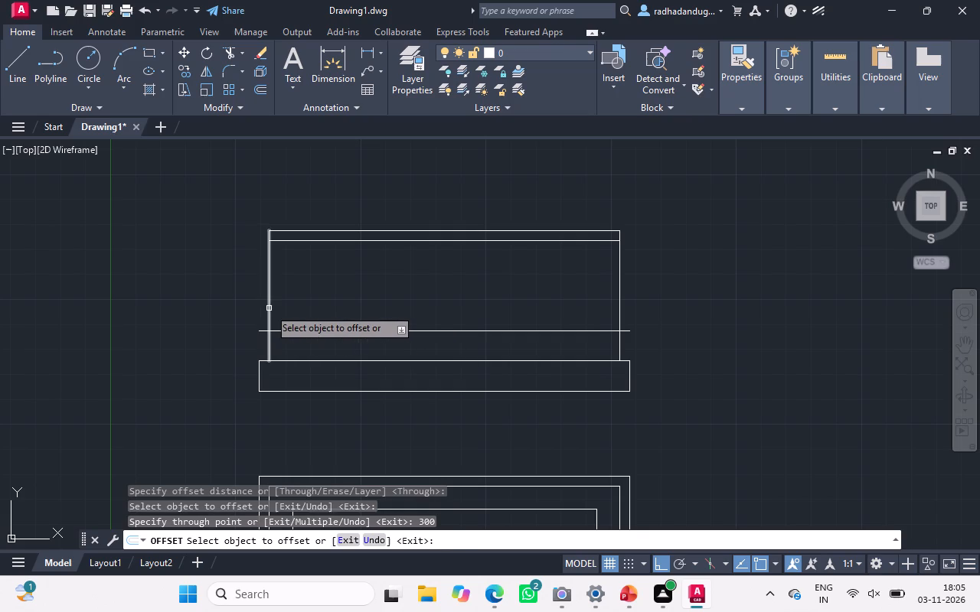
Offset the body's left vertical inward by 900, and offset that new line a further 150 to the right.
left_click(269, 308)
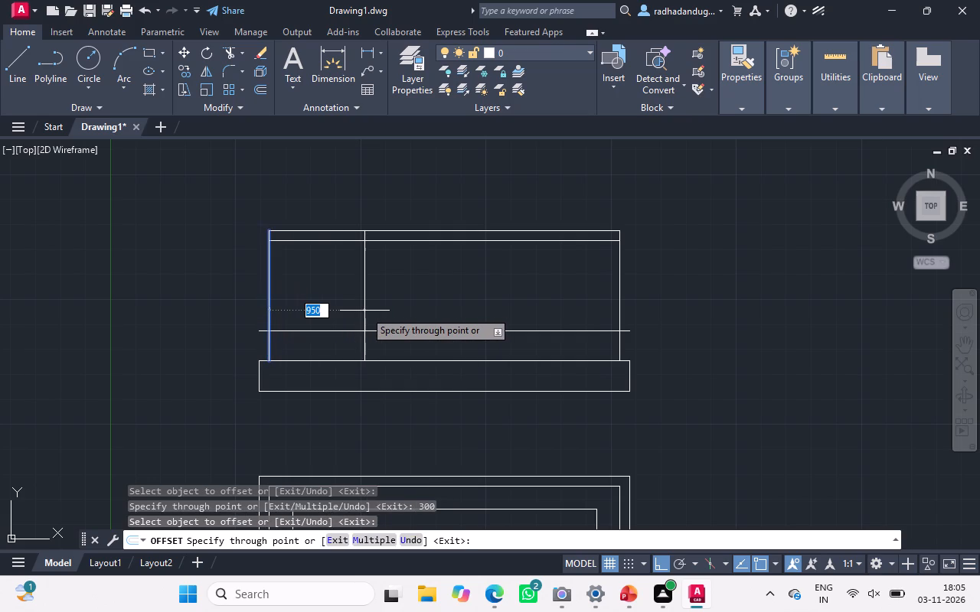
type("900")
key("space")
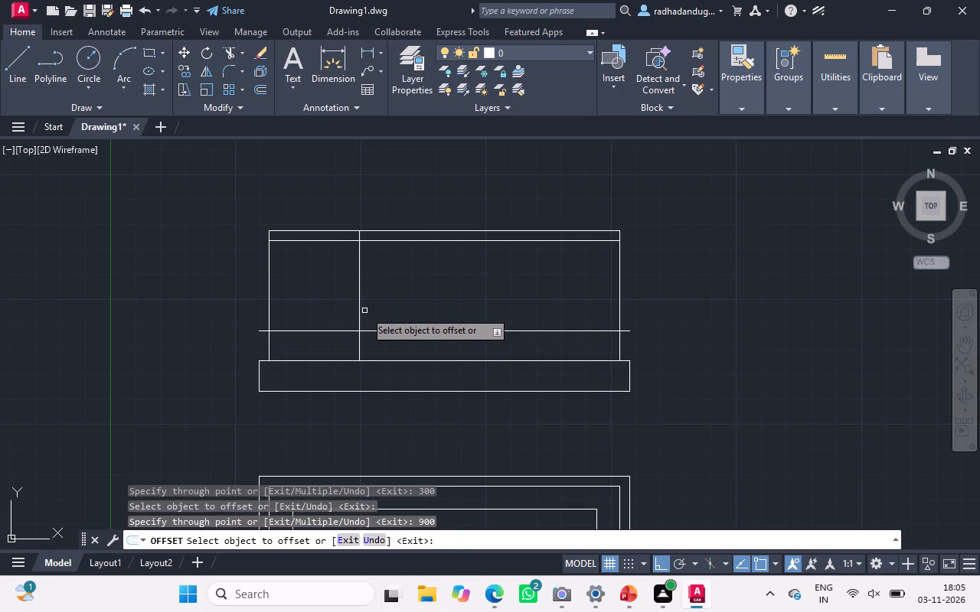
left_click(359, 306)
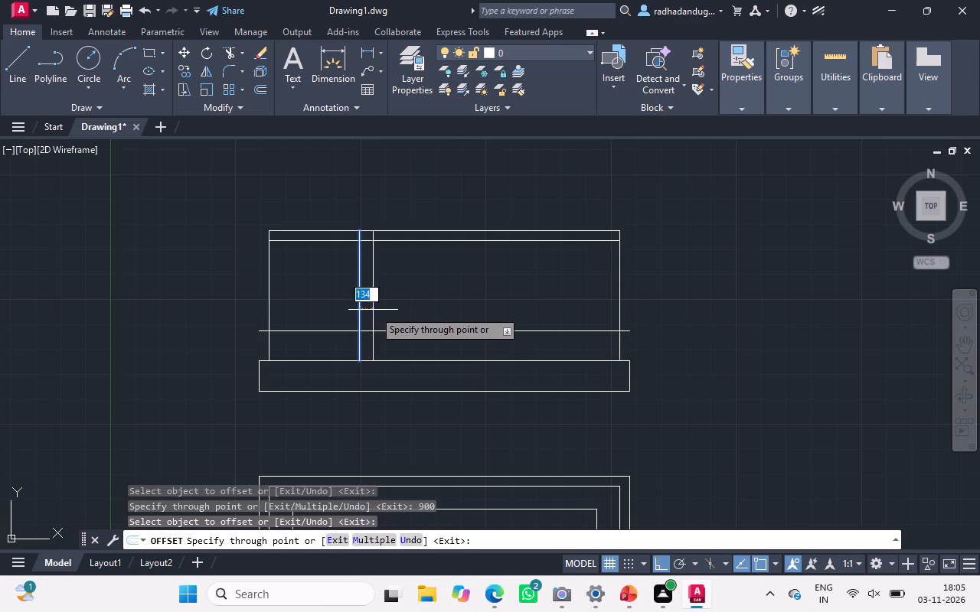
key("1")
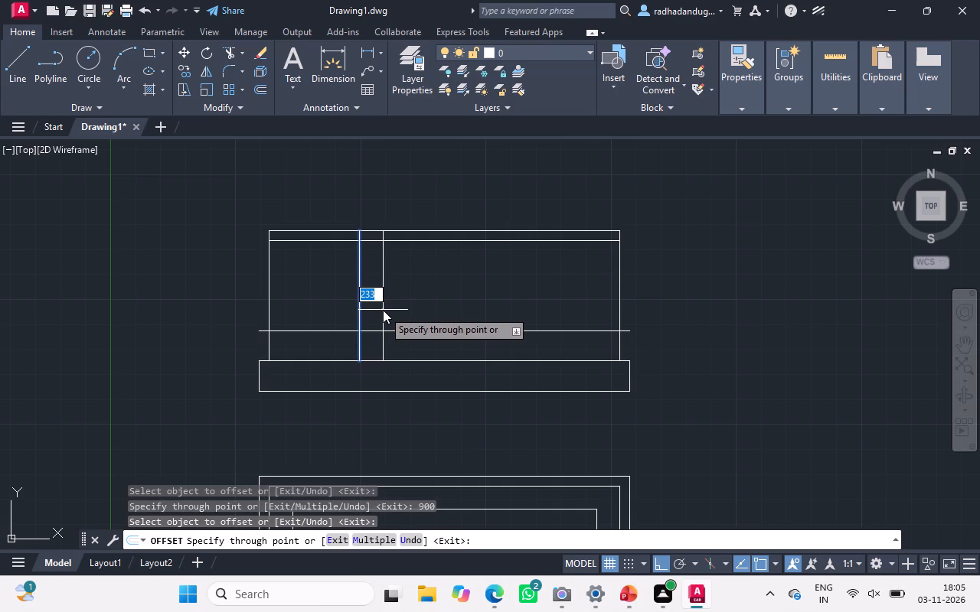
type("50")
key("Return")
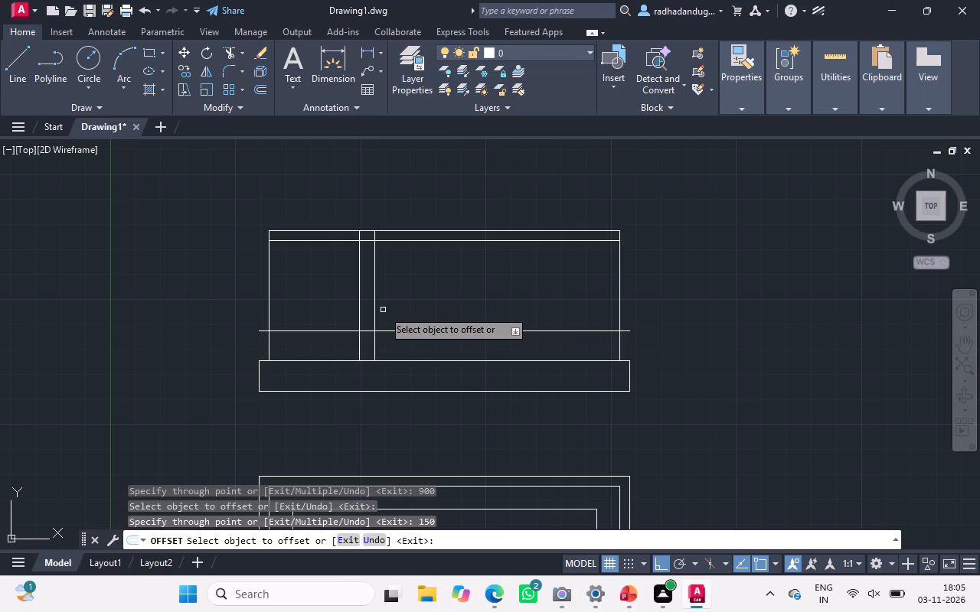
Offset the lower of the body's two top horizontal lines downward by 150.
left_click(394, 240)
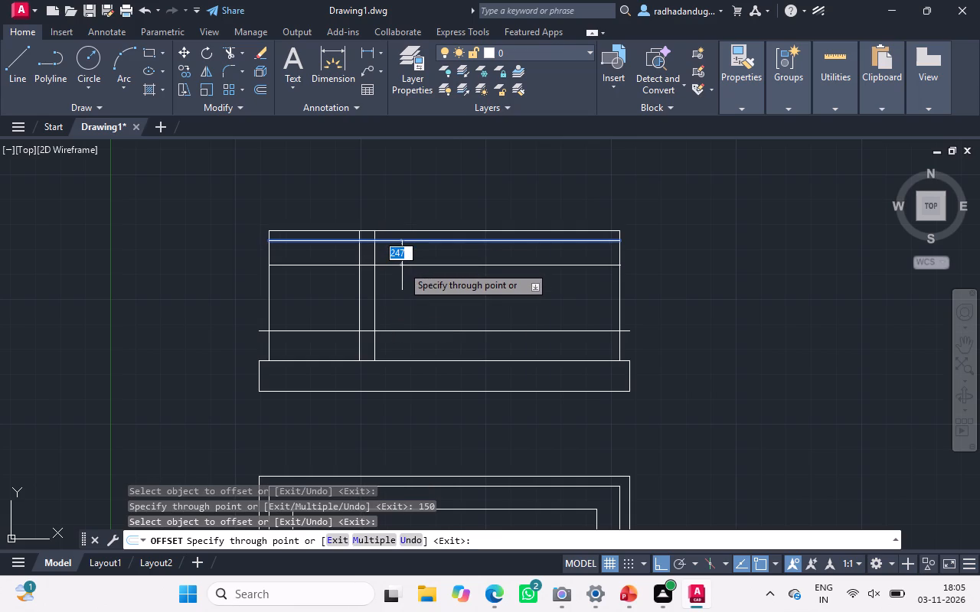
key("1")
type("50")
key("Return")
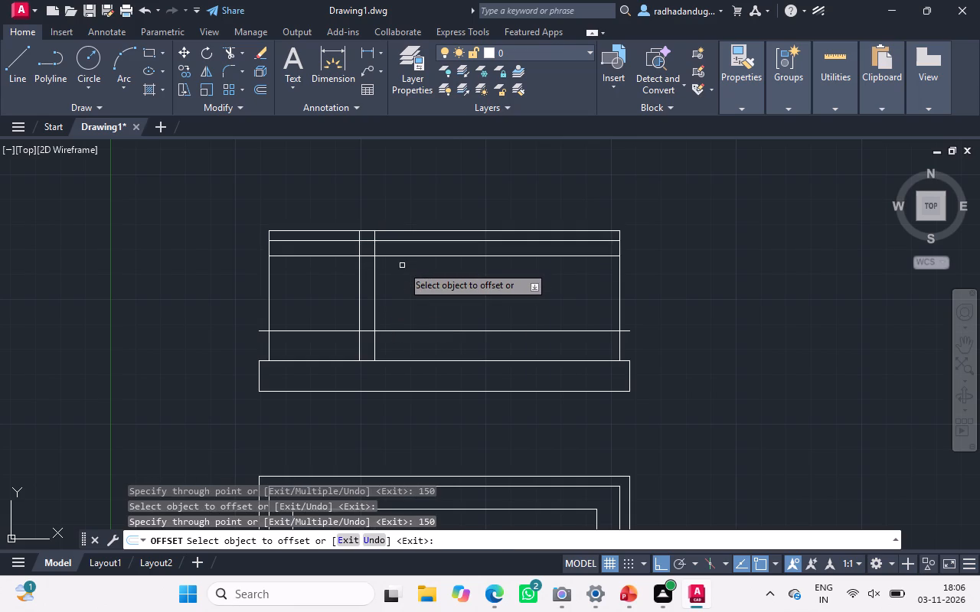
key("Escape")
key("Escape")
key("Escape")
key("Escape")
key("Escape")
key("Escape")
key("Escape")
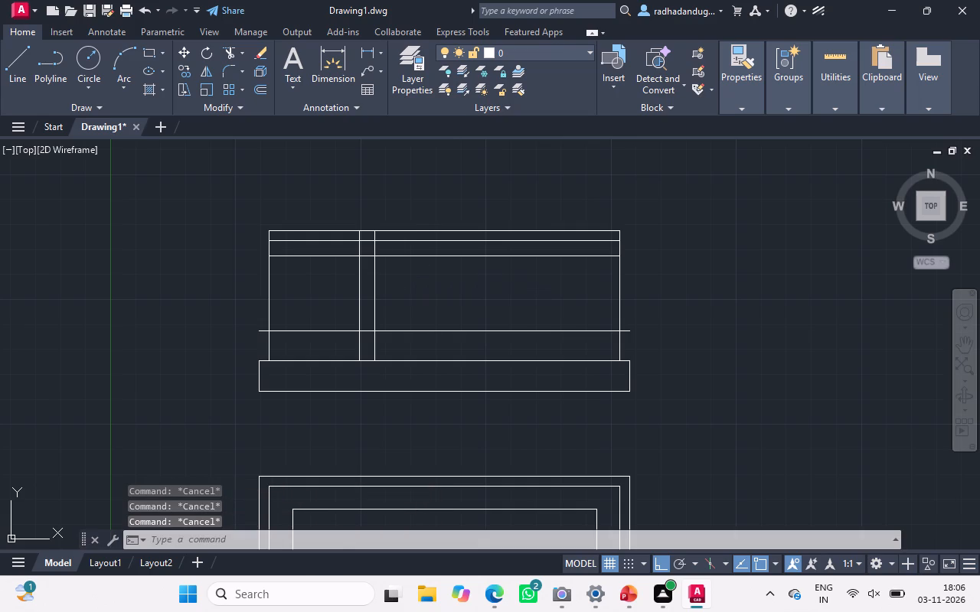
key("Escape")
key("Escape")
key("Escape")
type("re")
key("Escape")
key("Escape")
Trim the upper offset line outside the two close verticals, and trim those verticals above it, closing the narrow panel's top.
type("tr")
key("space")
key("space")
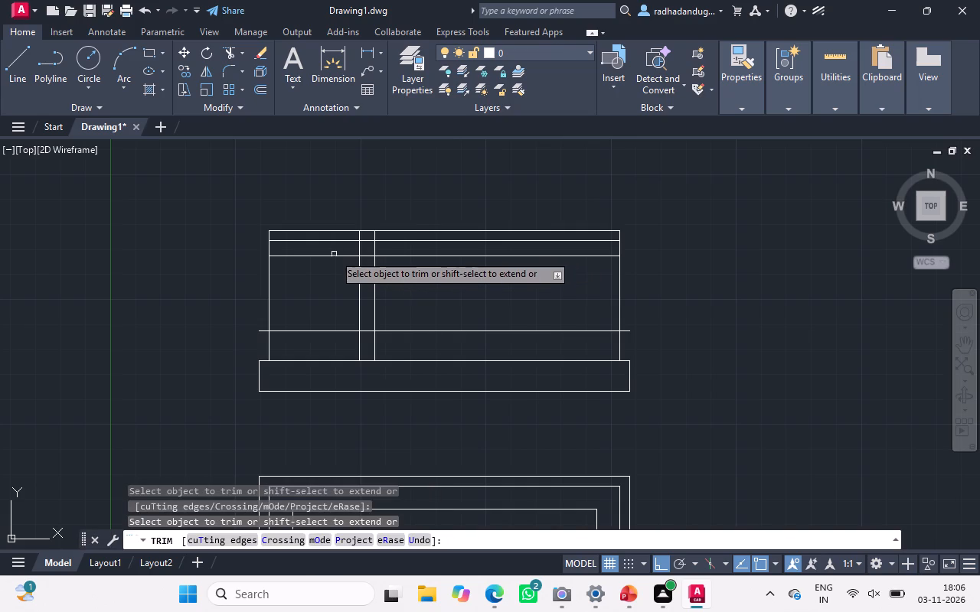
left_click(340, 253)
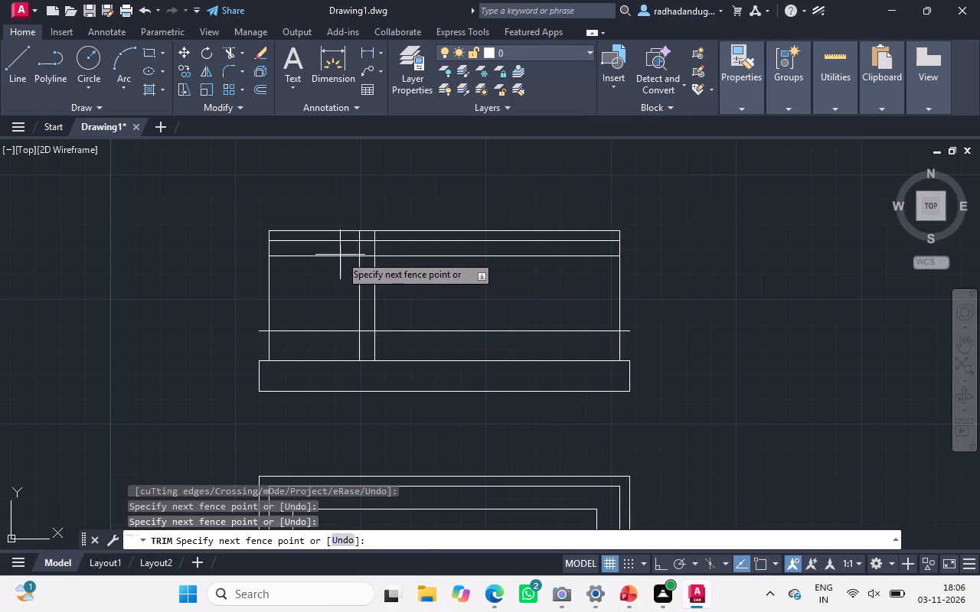
left_click(340, 258)
left_click(388, 254)
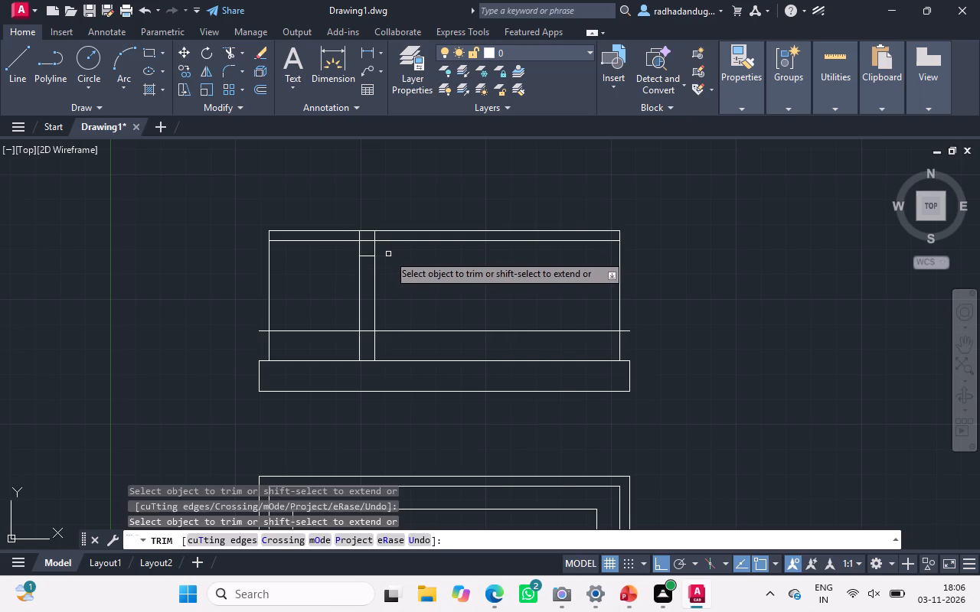
left_click(374, 248)
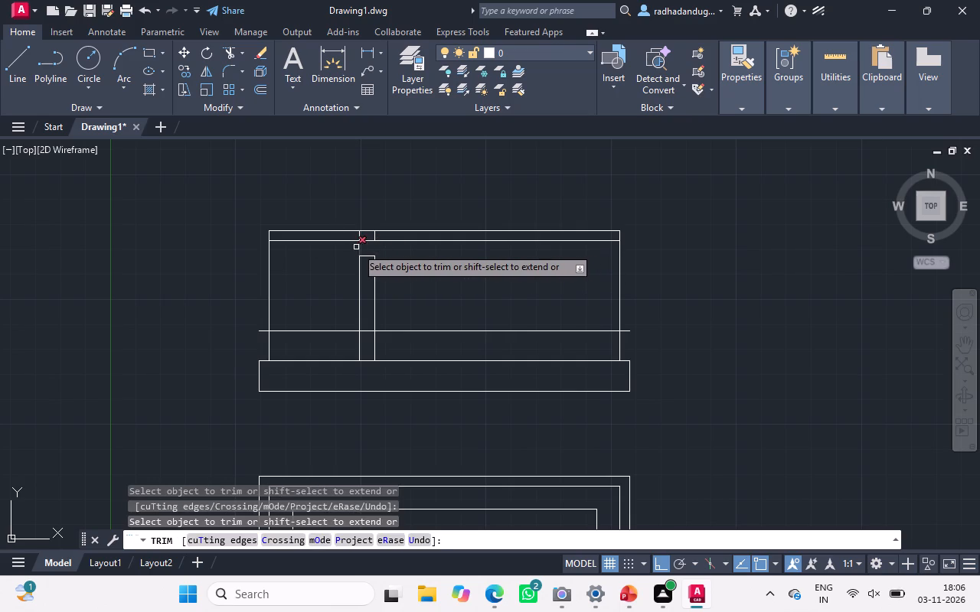
left_click(358, 247)
left_click(358, 235)
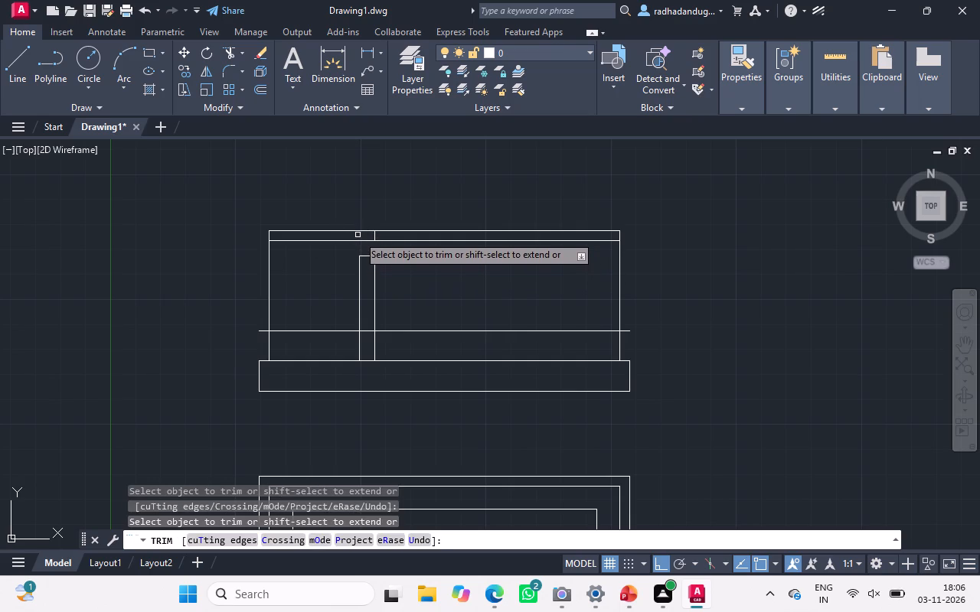
left_click(377, 238)
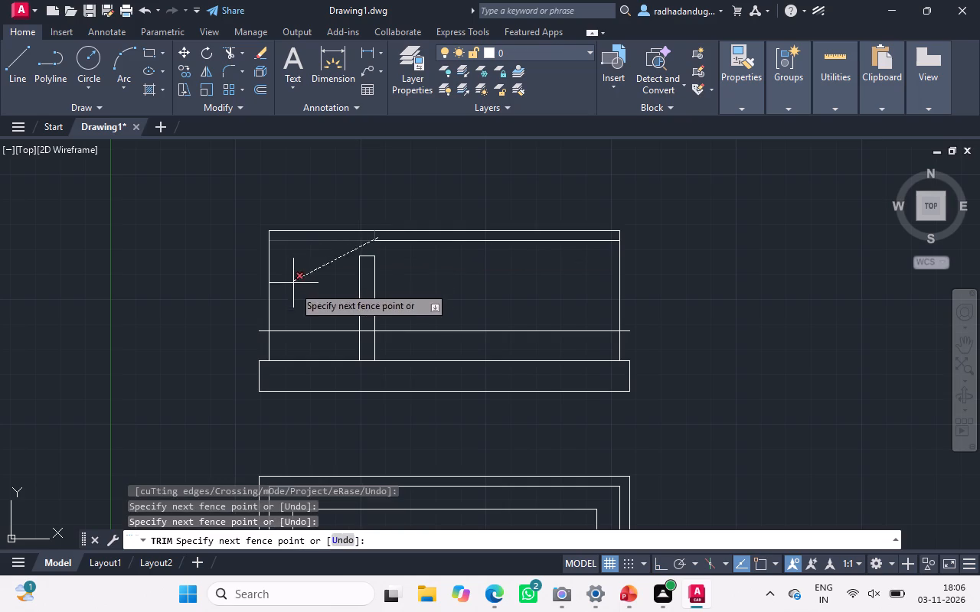
left_click(348, 236)
Trim the lower offset line outside the narrow panel, including both overhanging stubs, and trim the panel's verticals below it.
left_click_drag(324, 330, 263, 337)
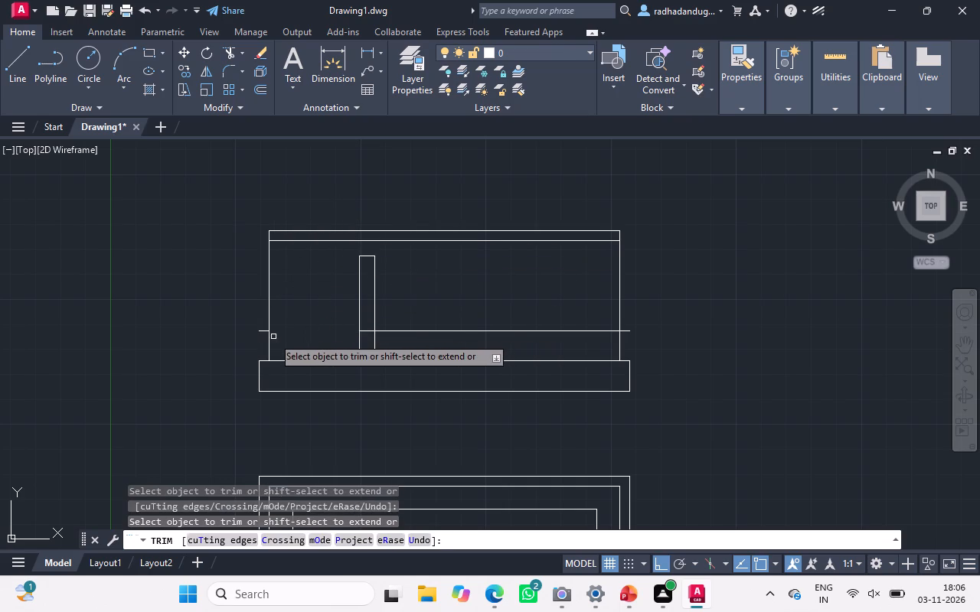
left_click_drag(263, 337, 257, 332)
left_click(257, 332)
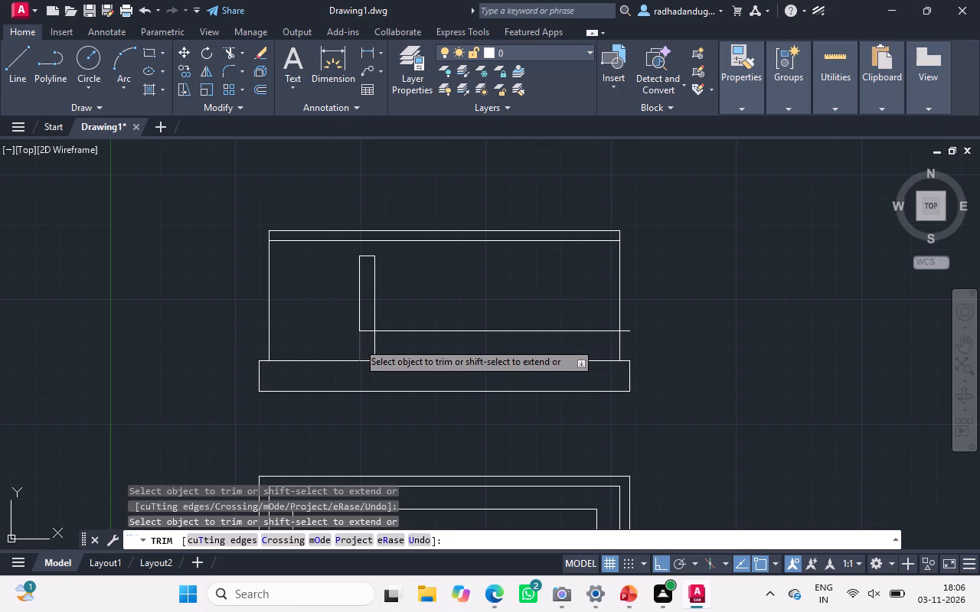
left_click(358, 342)
left_click(372, 344)
left_click(374, 344)
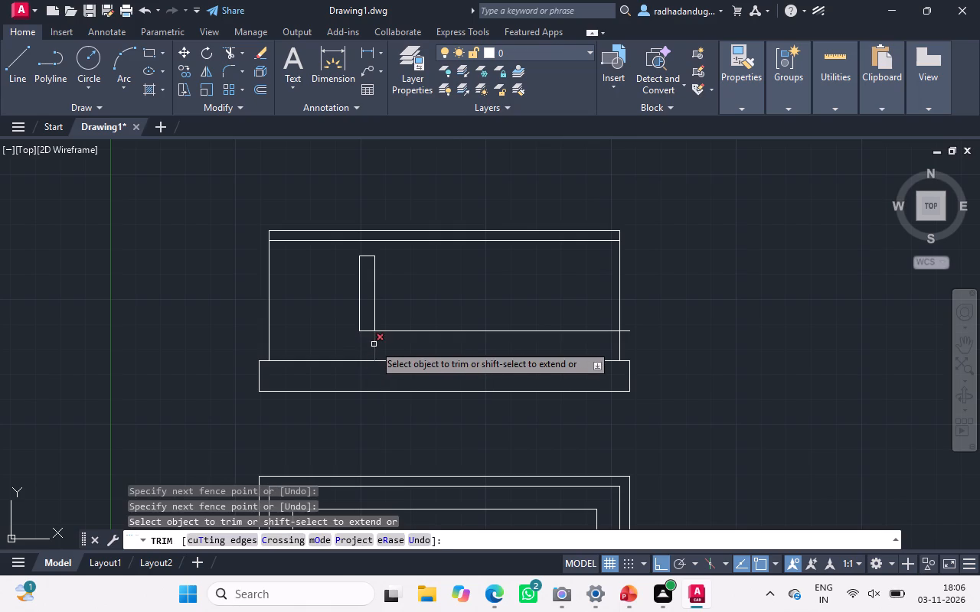
left_click_drag(396, 331, 375, 343)
left_click(375, 343)
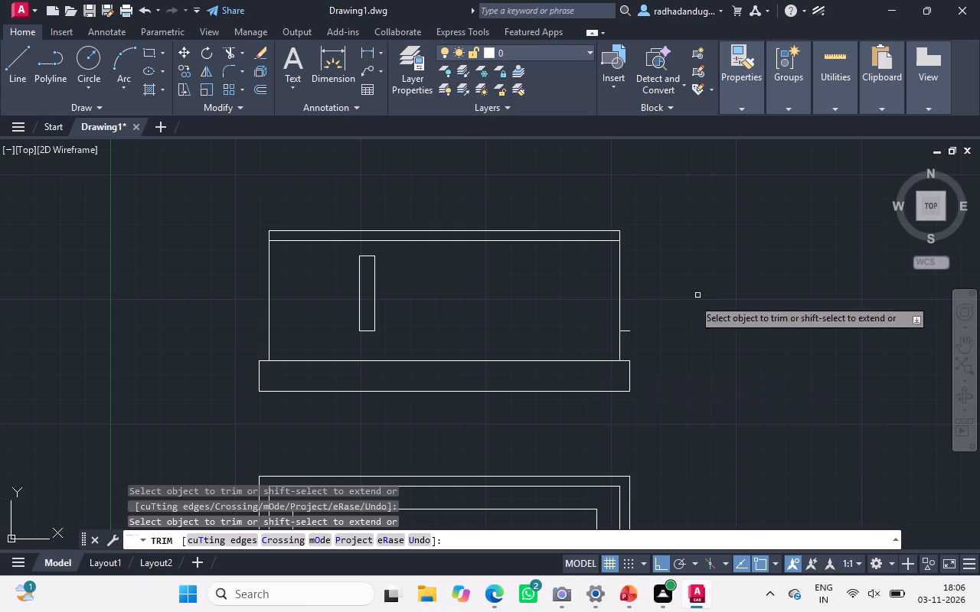
left_click(630, 331)
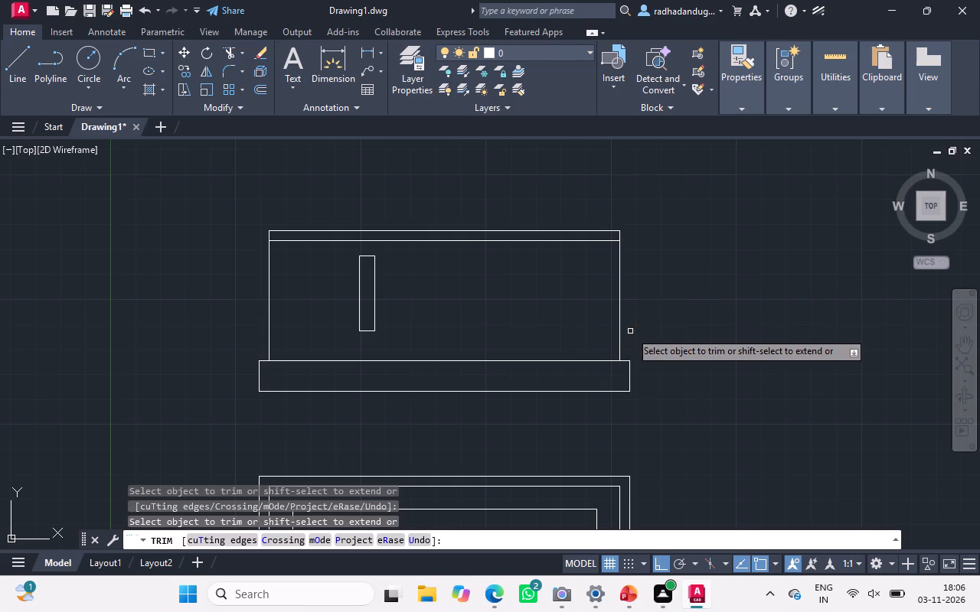
key("Escape")
key("Escape")
key("Escape")
key("Escape")
key("Escape")
key("Escape")
Offset the elevation body's right vertical inward by 600.
key("o")
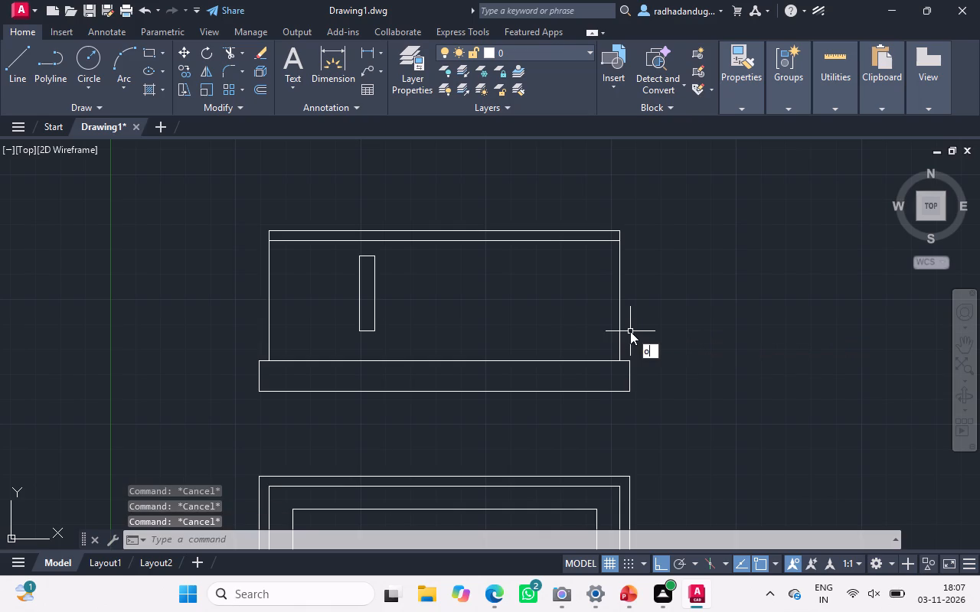
key("Return")
key("Return")
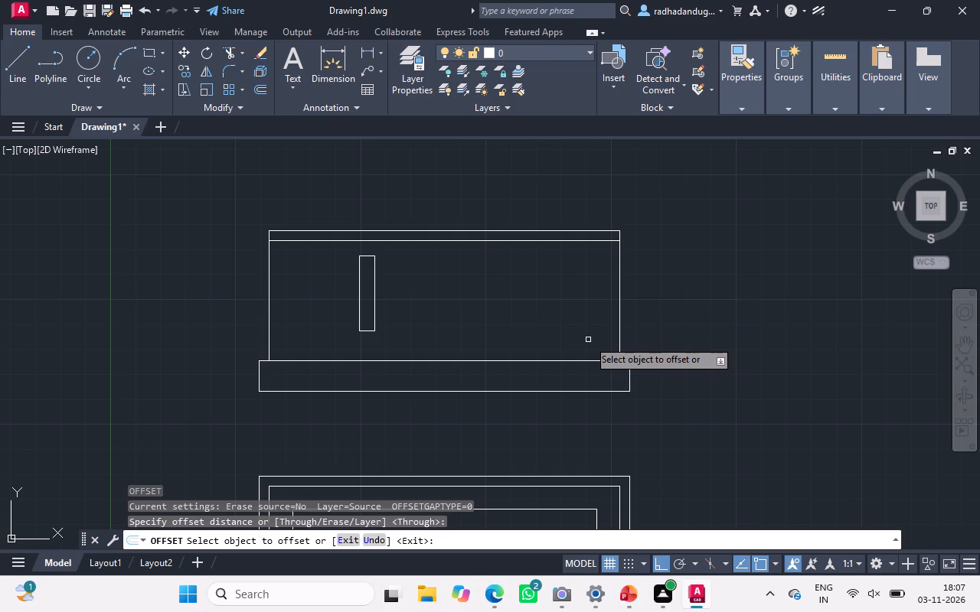
type("600")
key("space")
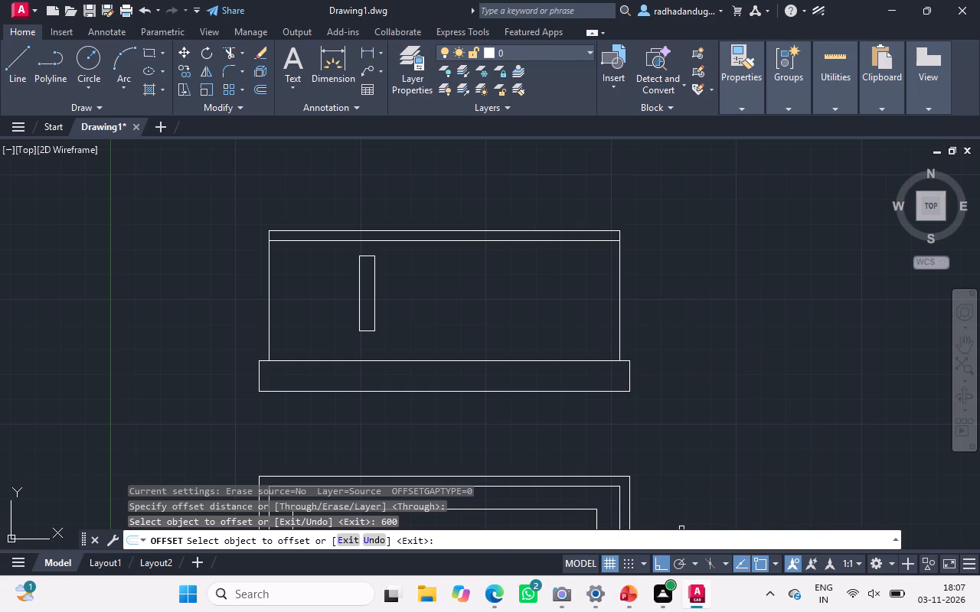
double_click(445, 539)
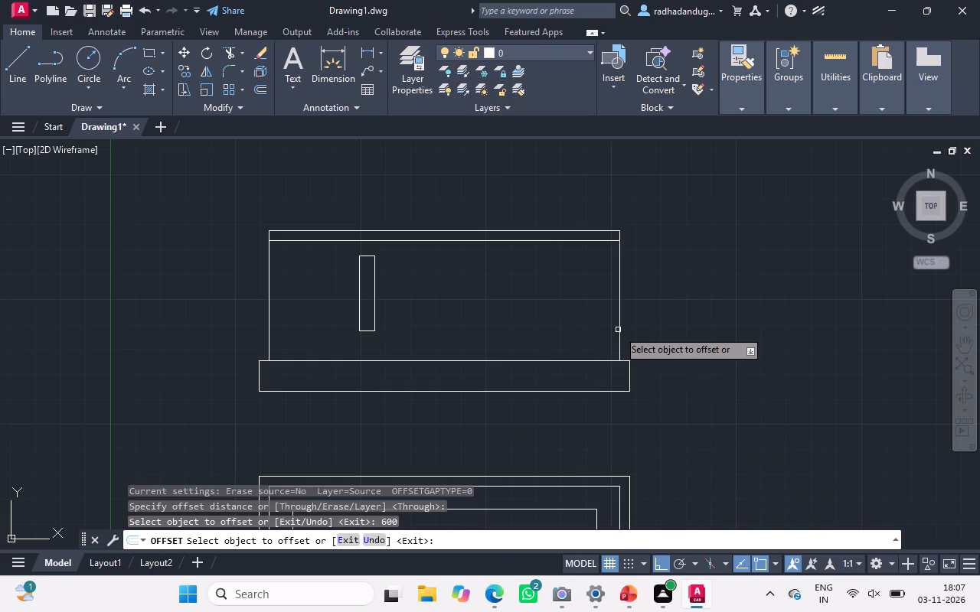
left_click(622, 330)
left_click_drag(622, 330, 593, 334)
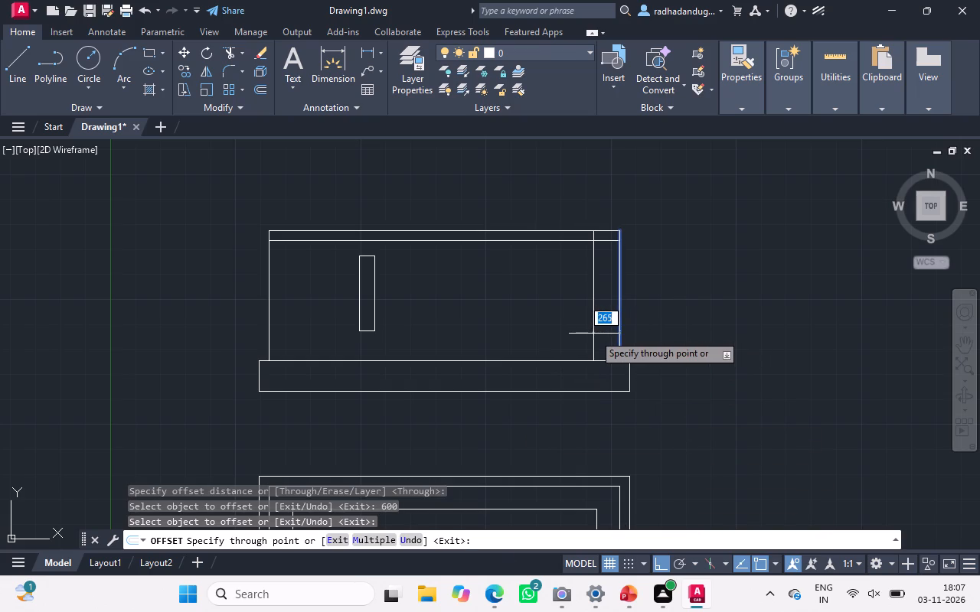
type("600")
key("Return")
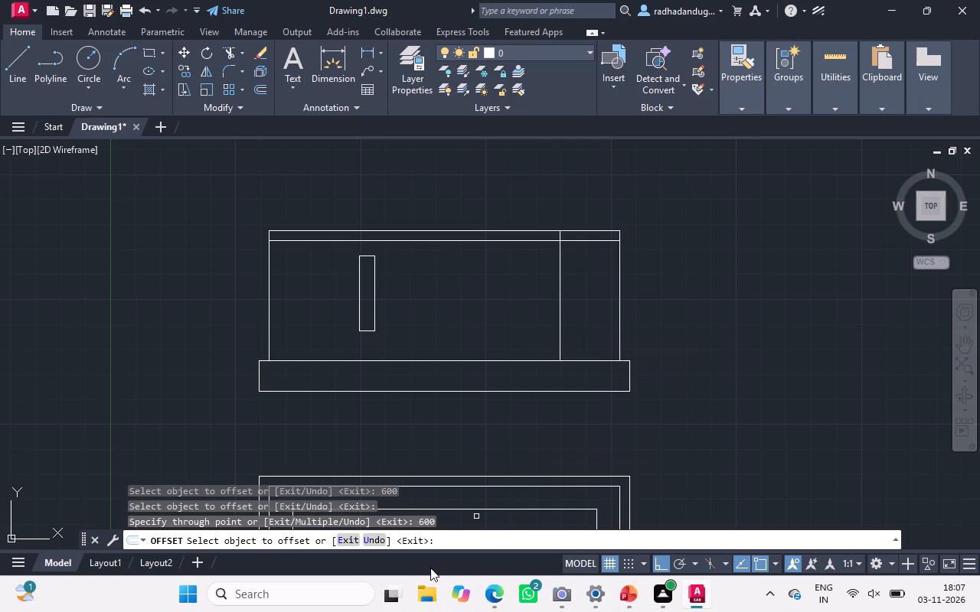
Offset the new inner vertical a further 150 to the left.
left_click(439, 541)
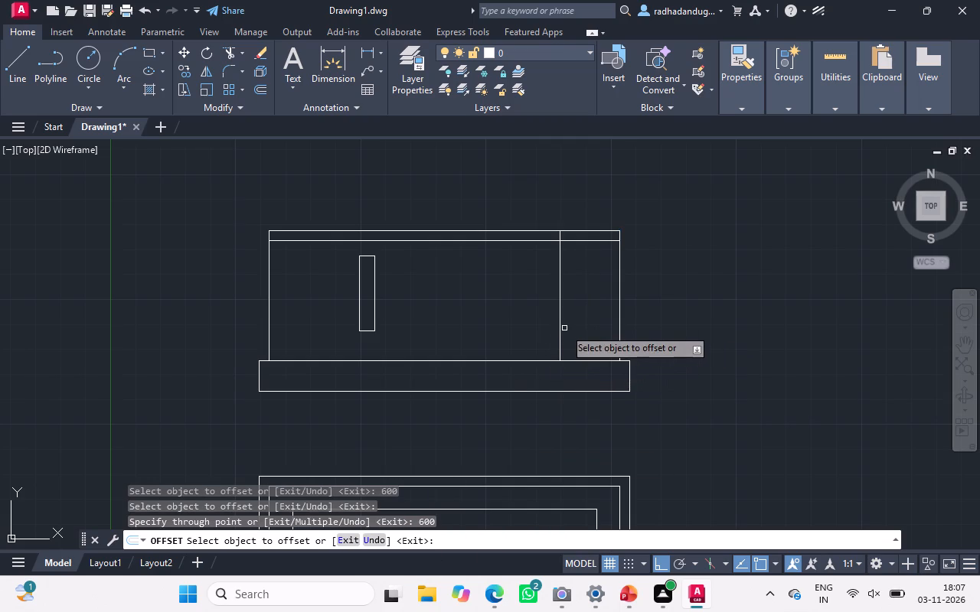
left_click(560, 333)
left_click_drag(560, 333, 537, 333)
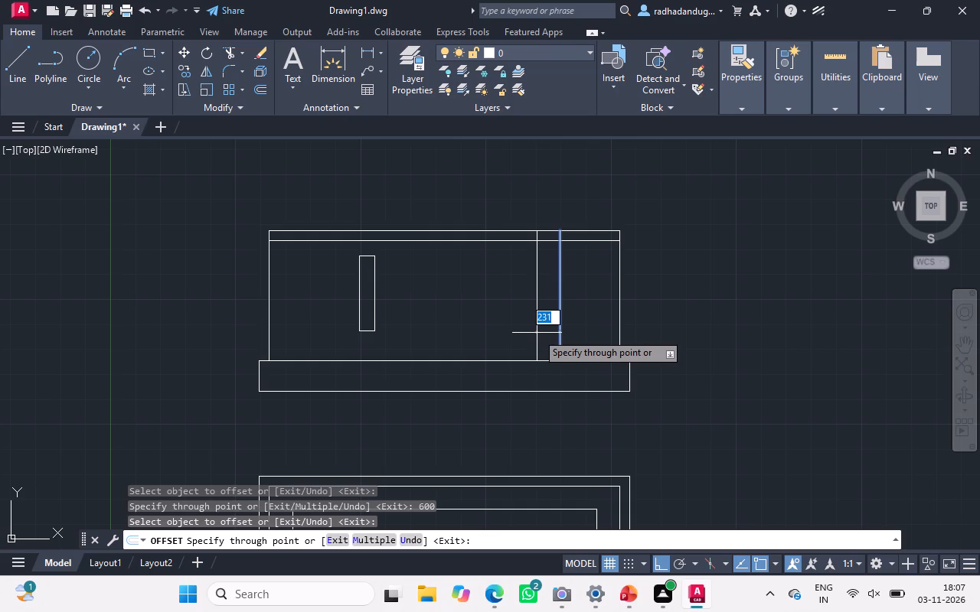
key("1")
type("50")
key("space")
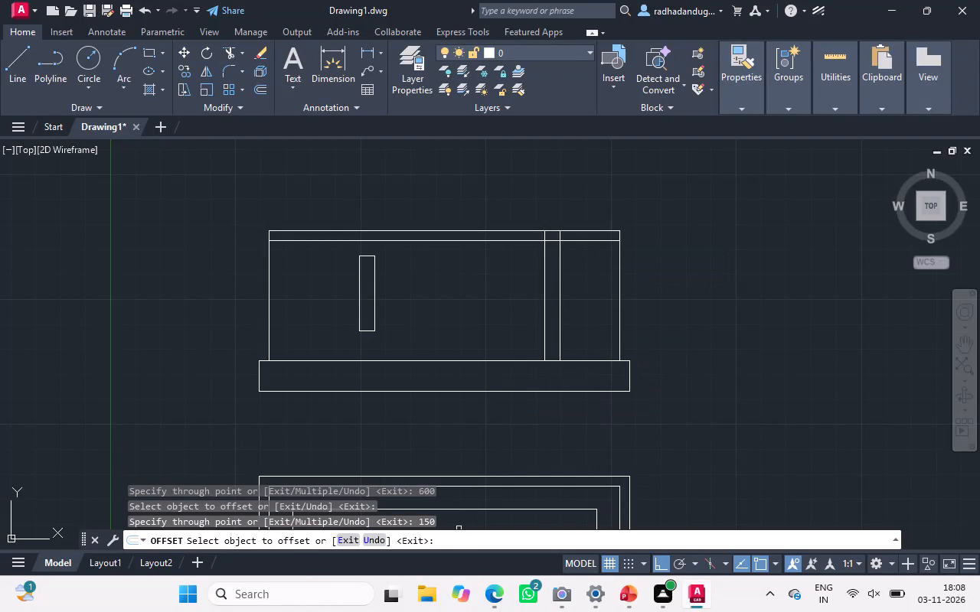
Offset the lower of the body's two top horizontal lines downward by 300.
left_click(453, 538)
left_click(586, 240)
left_click_drag(586, 240, 587, 267)
key("3")
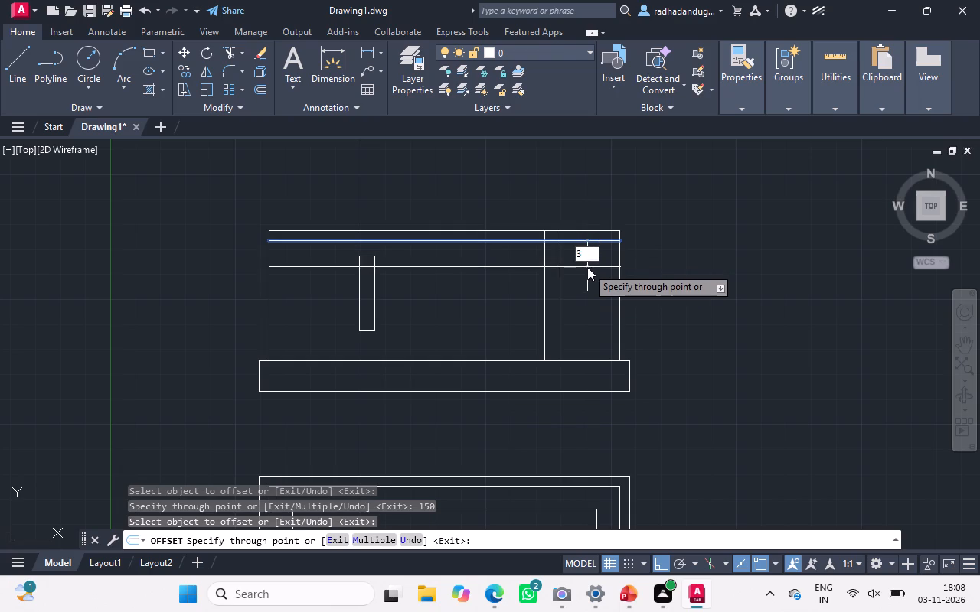
type("00")
key("space")
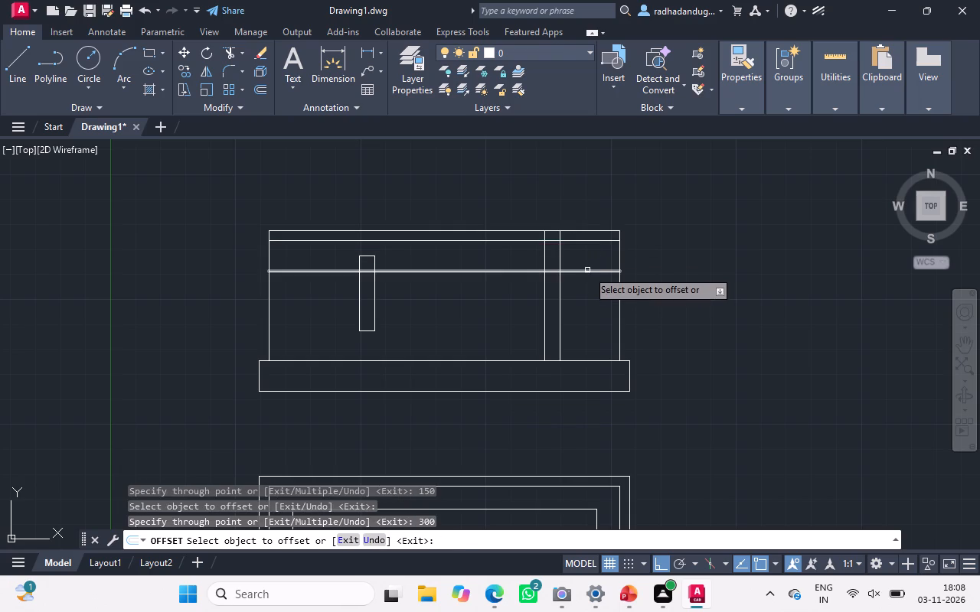
Offset the new horizontal line a further 150 downward.
left_click(587, 271)
left_click_drag(587, 271, 588, 293)
key("1")
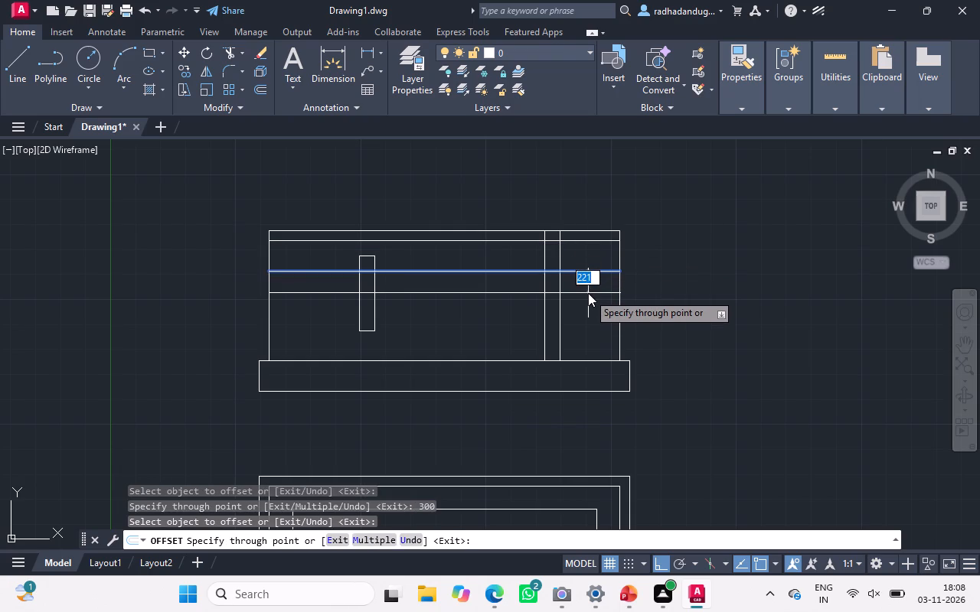
key("5")
key("0")
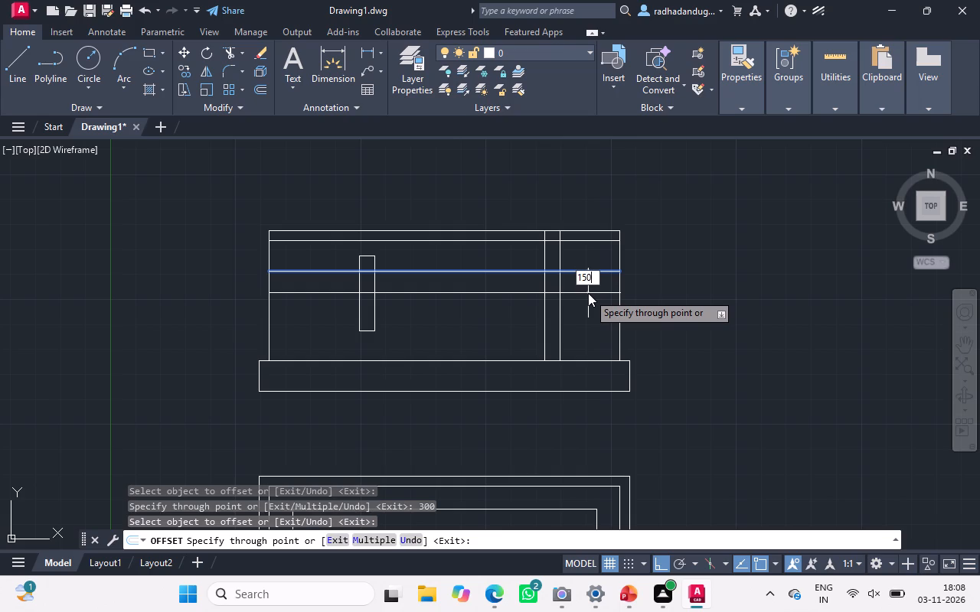
key("Return")
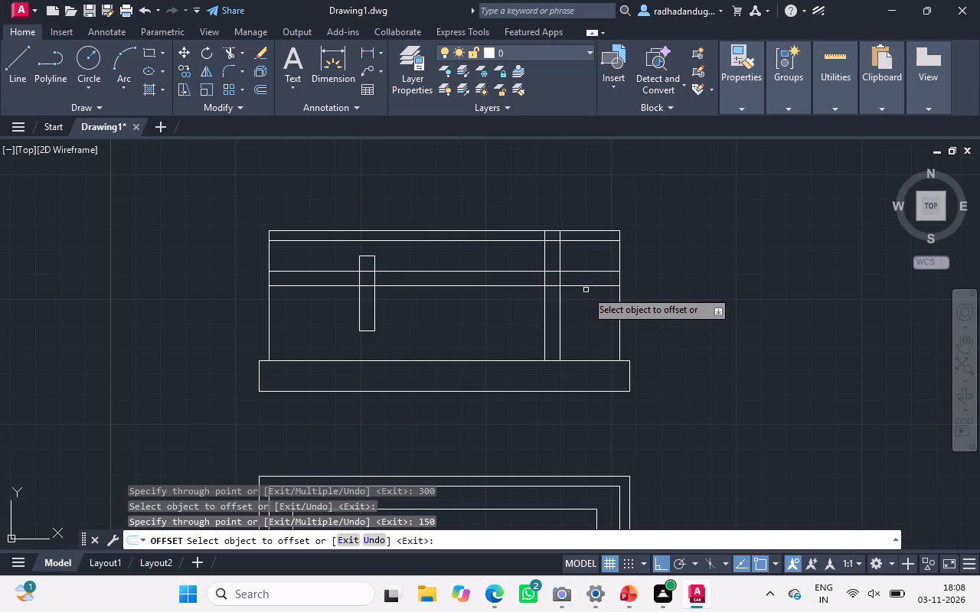
key("Escape")
key("Escape")
key("Escape")
key("Escape")
key("Escape")
key("Escape")
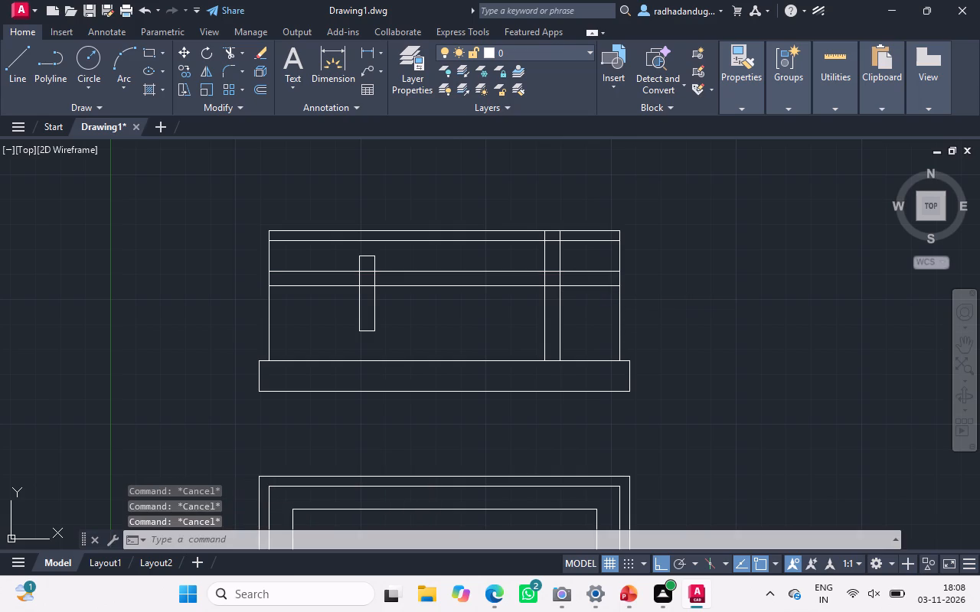
key("Escape")
key("Escape")
key("Escape")
key("Escape")
Trim the lower offset horizontal outside the two close right-hand verticals, and trim those verticals between the two offset horizontals.
type("tr")
key("space")
key("space")
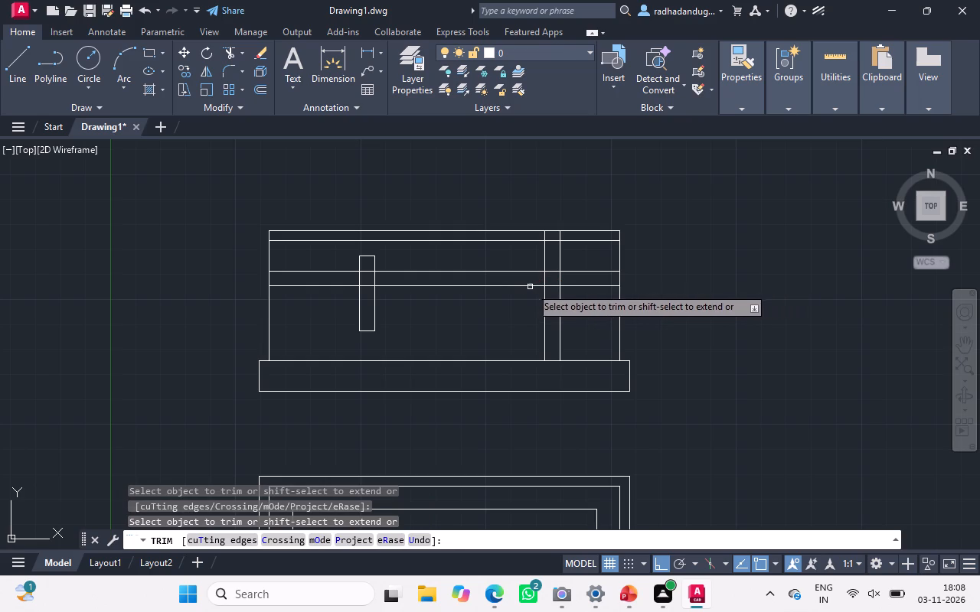
left_click(535, 285)
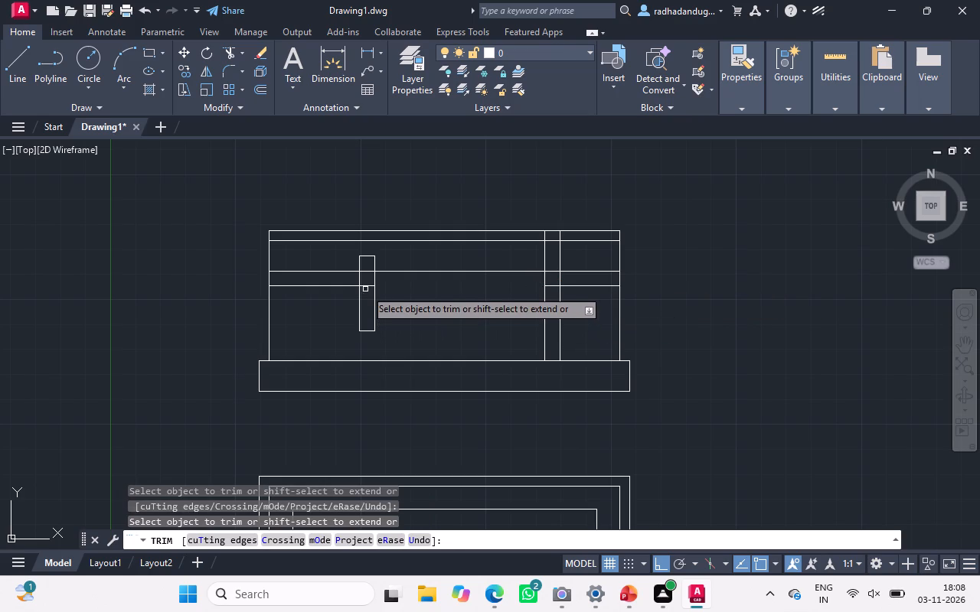
left_click_drag(368, 286, 338, 288)
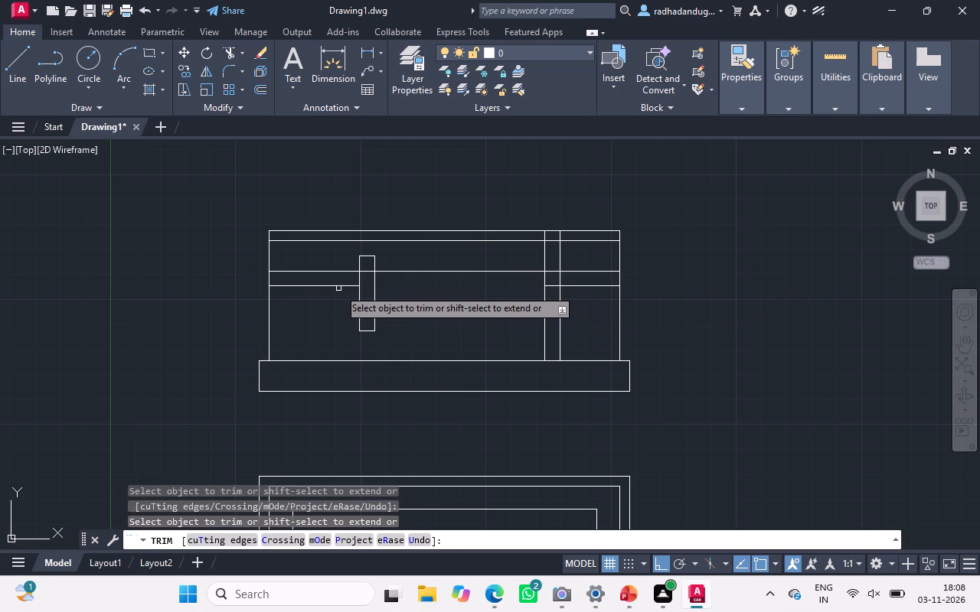
left_click(338, 286)
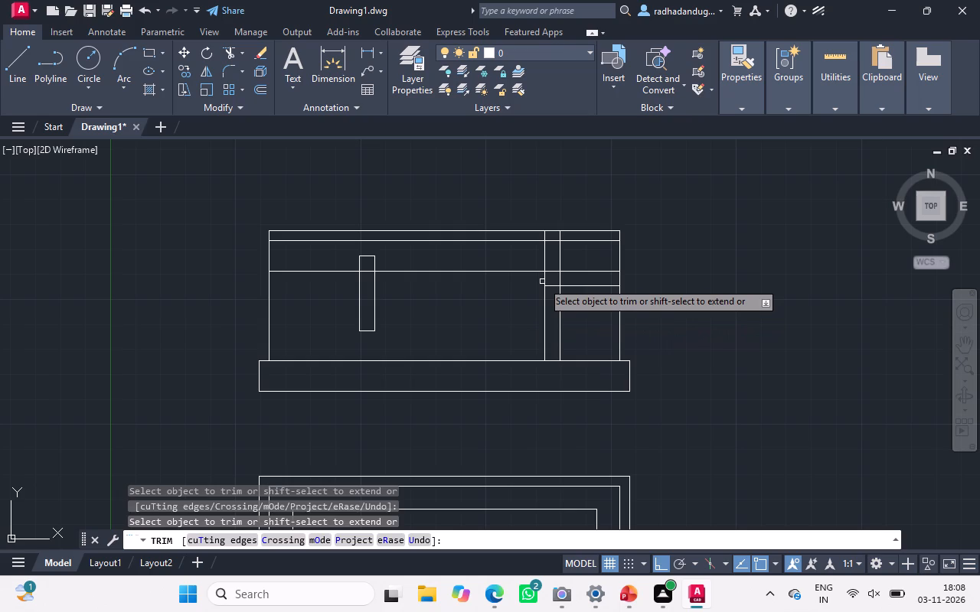
left_click_drag(547, 279, 561, 282)
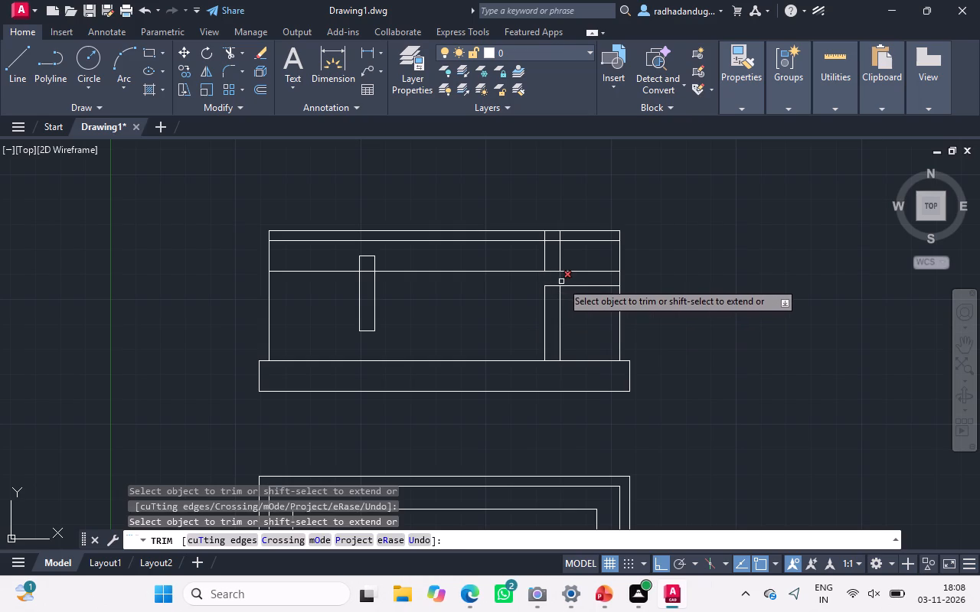
left_click_drag(561, 282, 562, 282)
left_click(562, 282)
left_click(578, 286)
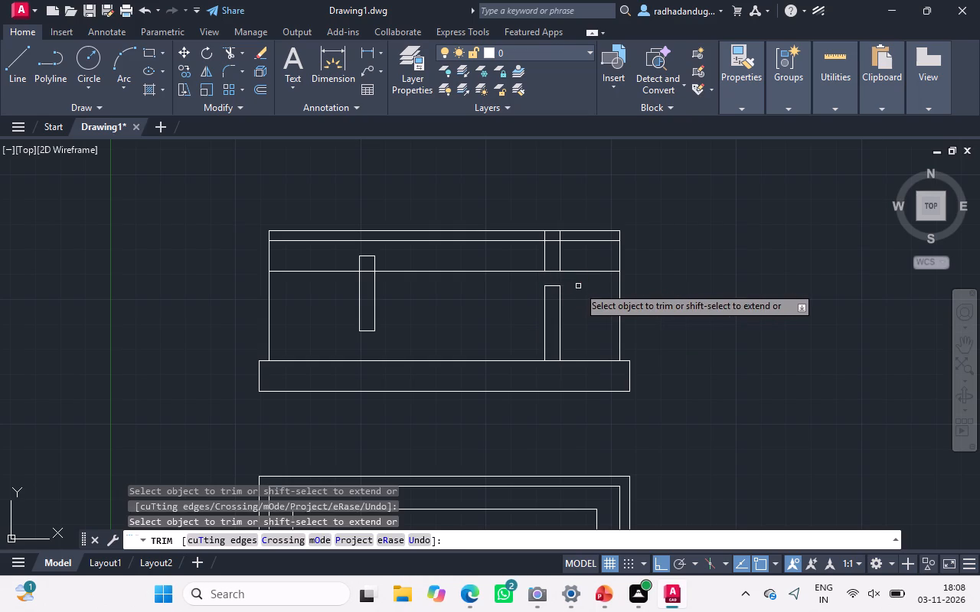
Trim the remaining pieces of the two close verticals above the upper offset horizontal, up to the body's top edge.
left_click(557, 256)
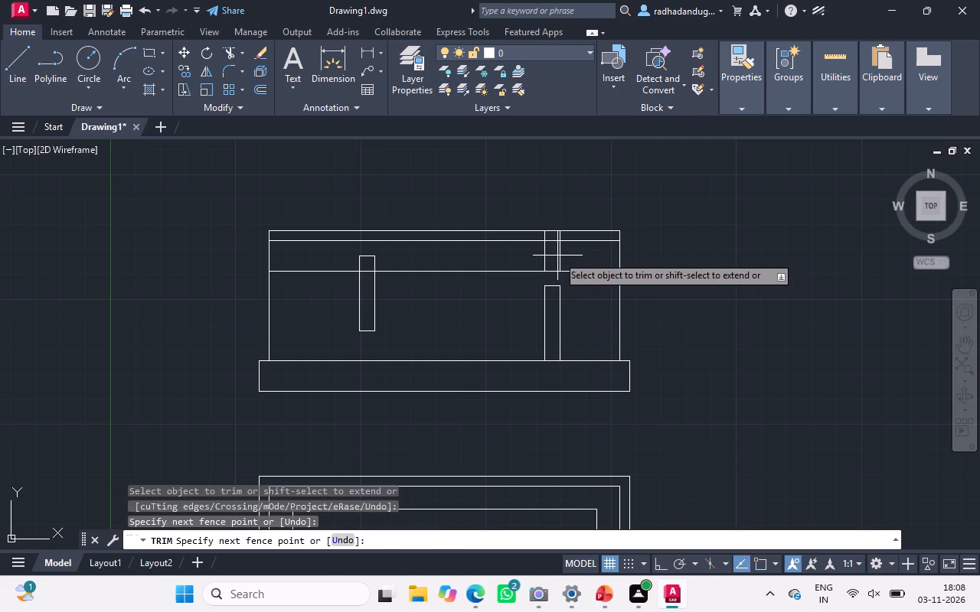
left_click(540, 256)
left_click_drag(561, 256, 560, 233)
left_click(560, 233)
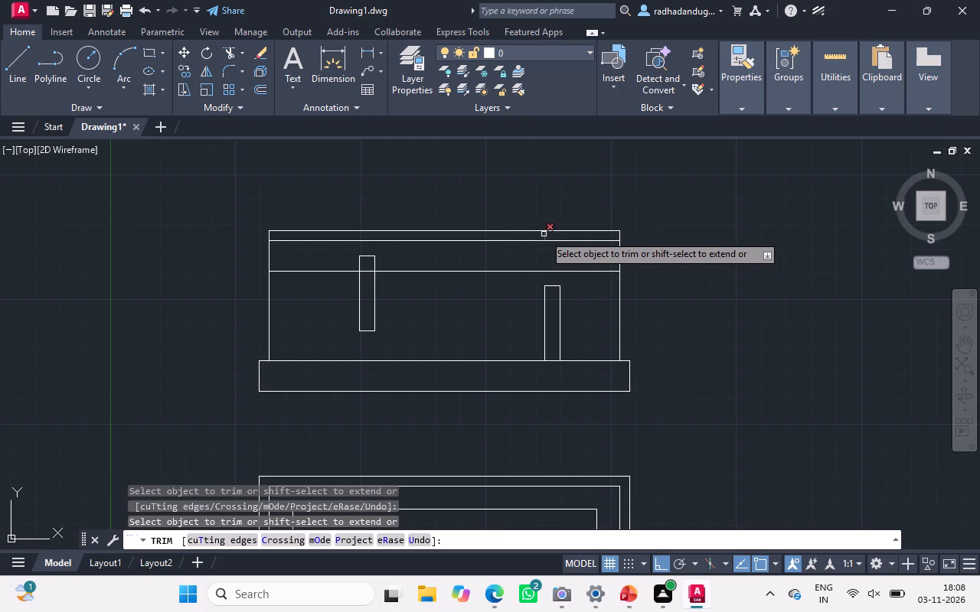
left_click(544, 234)
key("Escape")
left_click(544, 234)
key("Escape")
key("Escape")
key("Escape")
key("Escape")
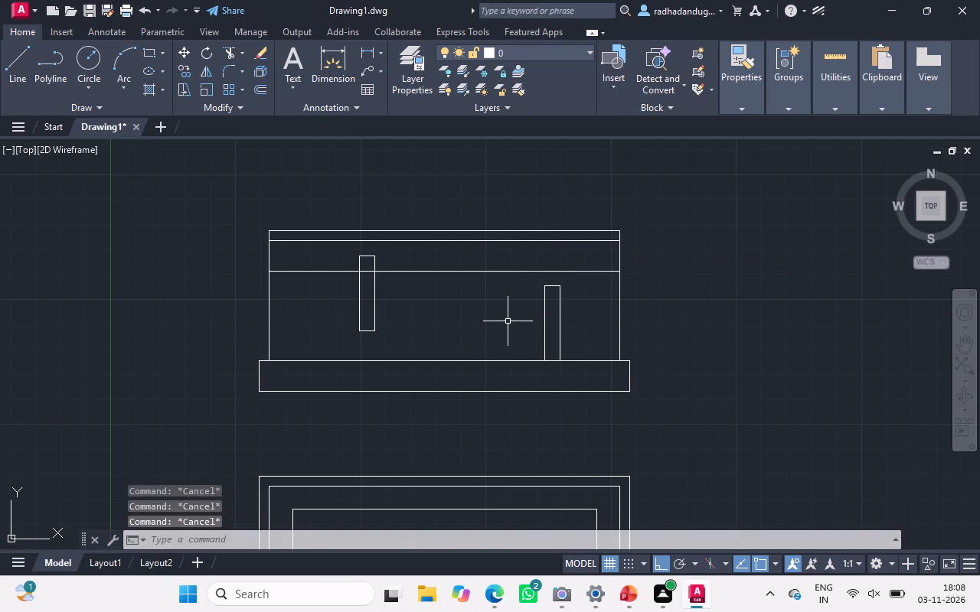
key("Escape")
key("Escape")
key("Escape")
key("Escape")
Offset the body's left vertical inward by 100.
type("o")
key("space")
key("space")
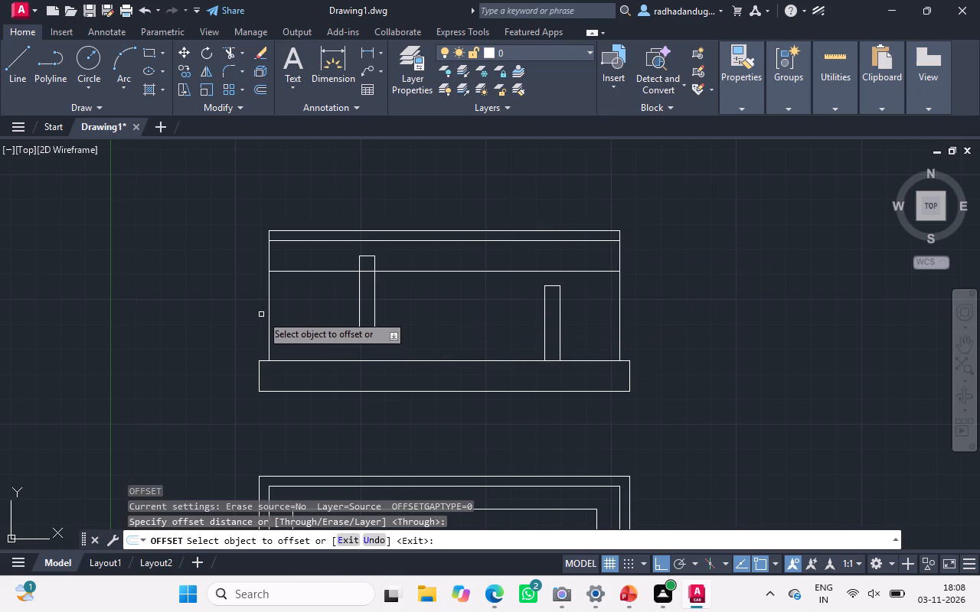
left_click(269, 319)
left_click_drag(269, 319, 292, 321)
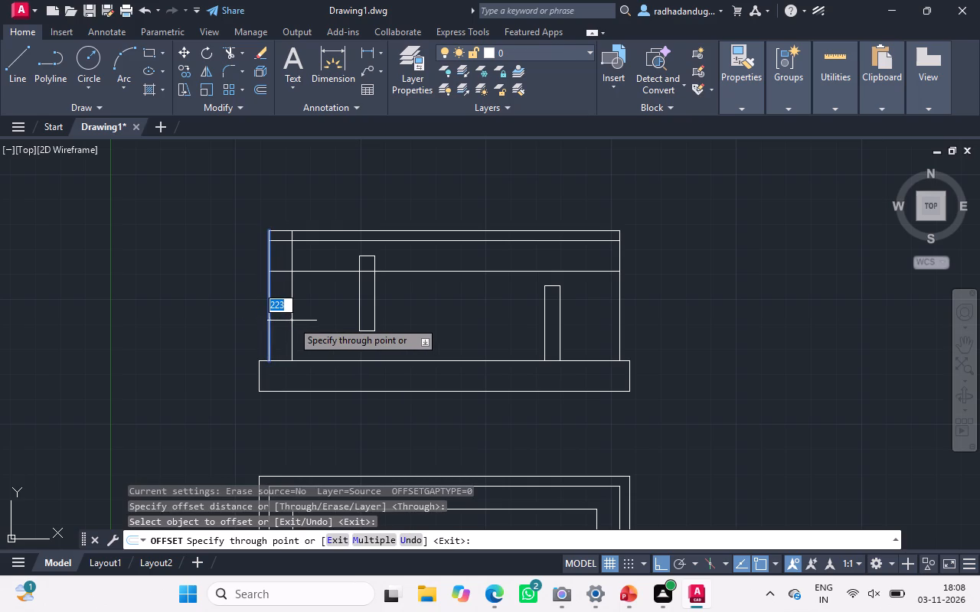
key("1")
type("00")
key("space")
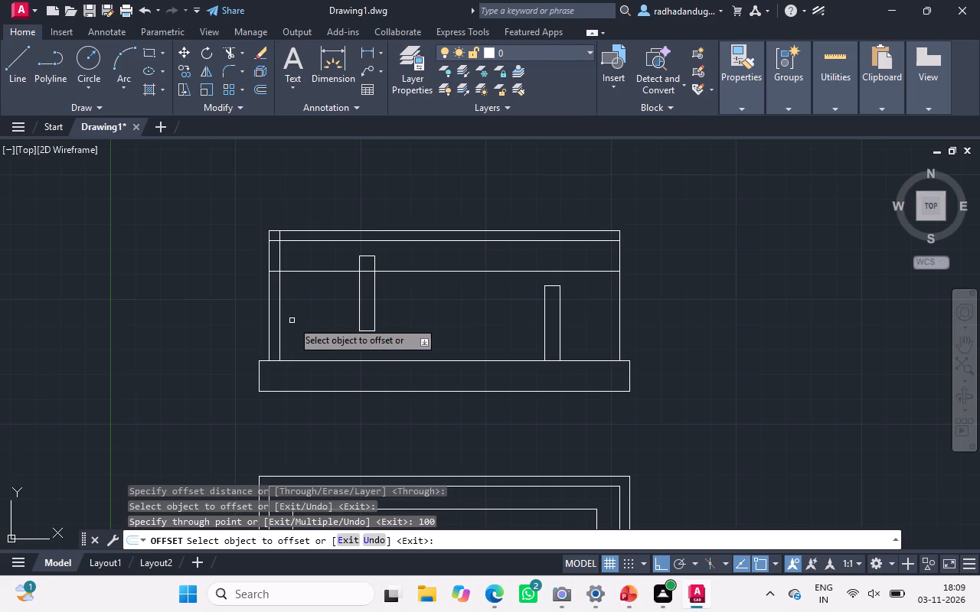
Offset the body's right vertical inward by 100.
left_click(621, 305)
left_click_drag(621, 305, 599, 309)
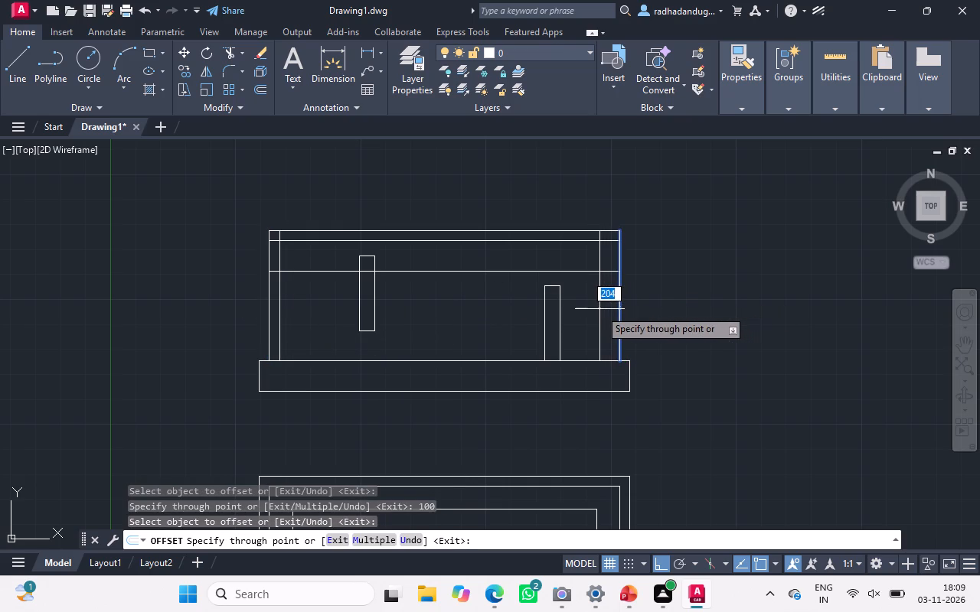
key("1")
type("00")
key("space")
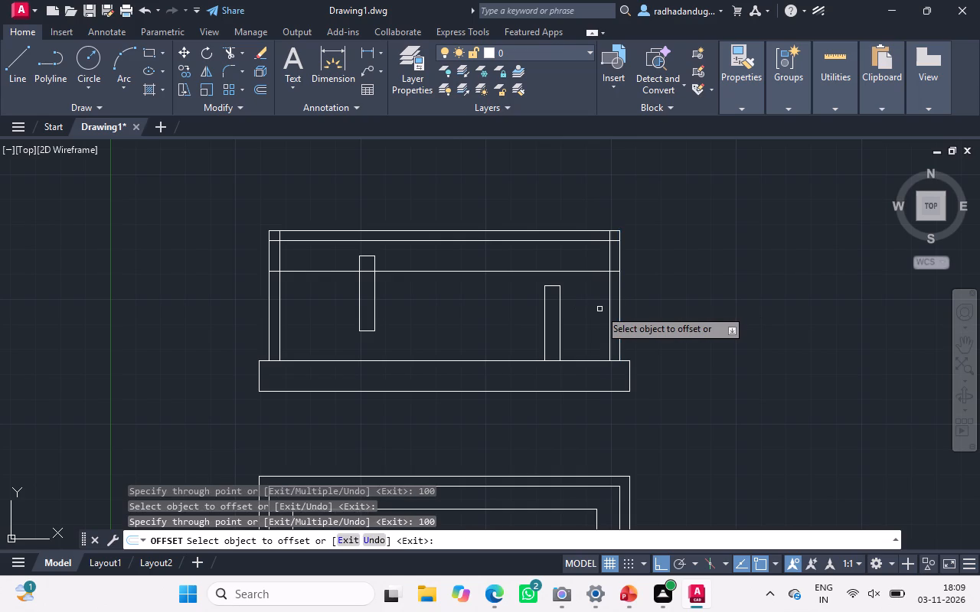
key("Escape")
key("Escape")
key("Escape")
key("Escape")
key("Escape")
key("Escape")
key("Escape")
key("Escape")
key("Escape")
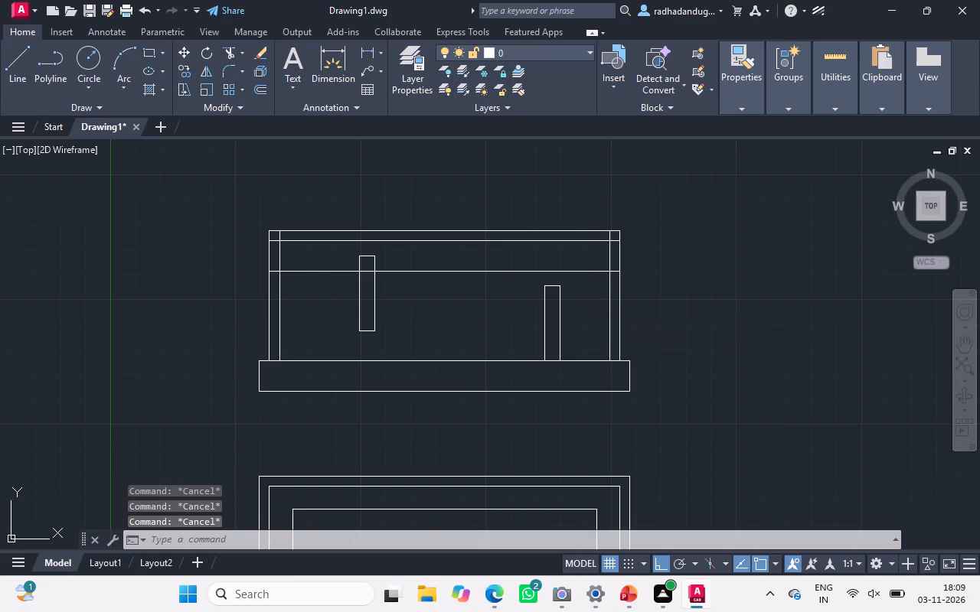
Trim the lower horizontal between the inner right vertical and the body's right edge.
key("Escape")
type("tr")
key("space")
key("space")
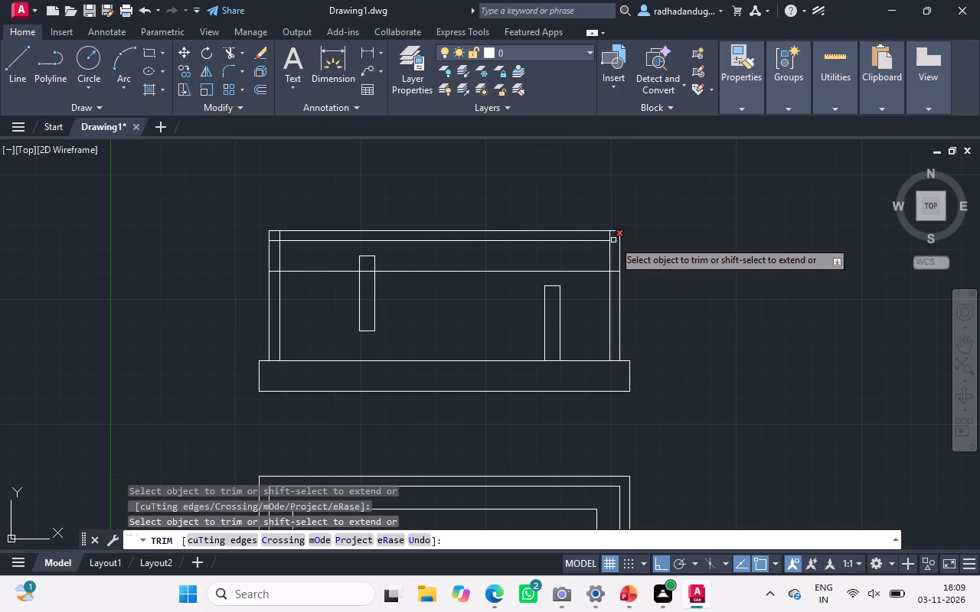
left_click(445, 534)
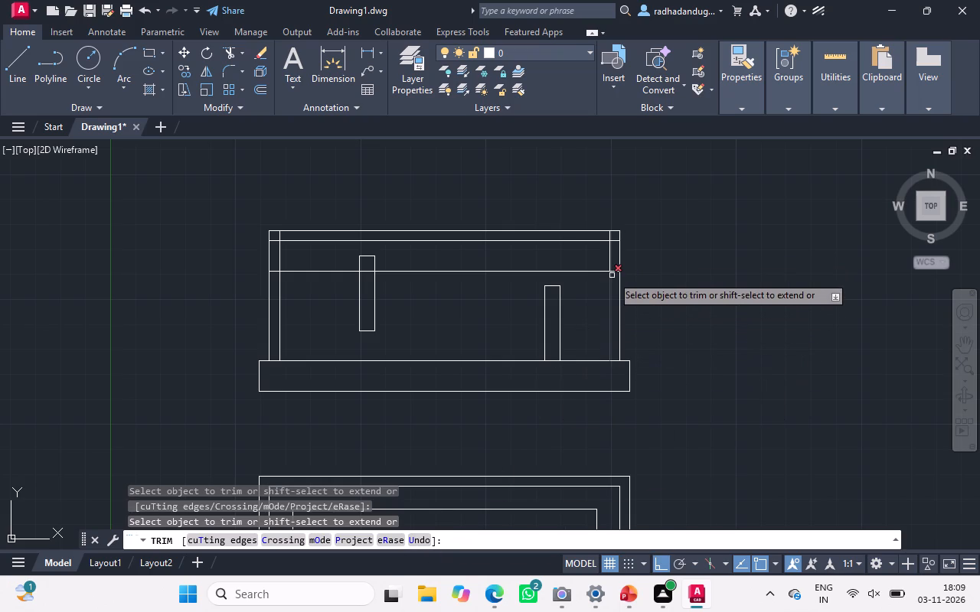
left_click(616, 272)
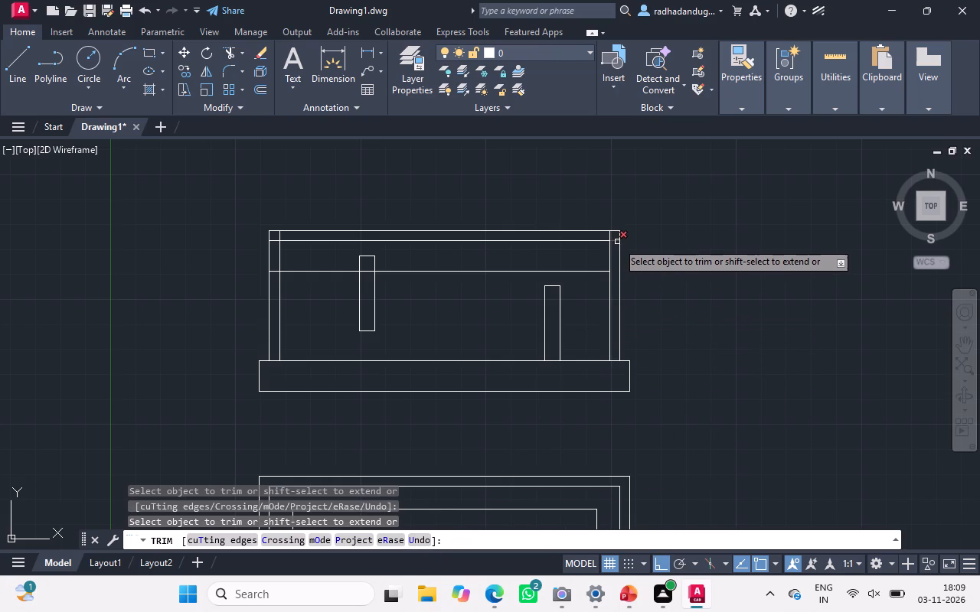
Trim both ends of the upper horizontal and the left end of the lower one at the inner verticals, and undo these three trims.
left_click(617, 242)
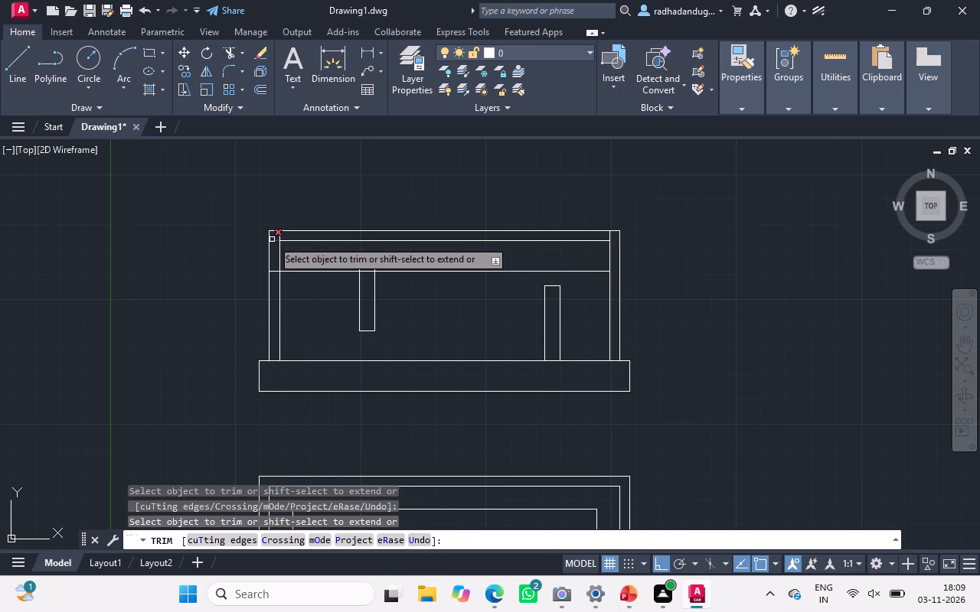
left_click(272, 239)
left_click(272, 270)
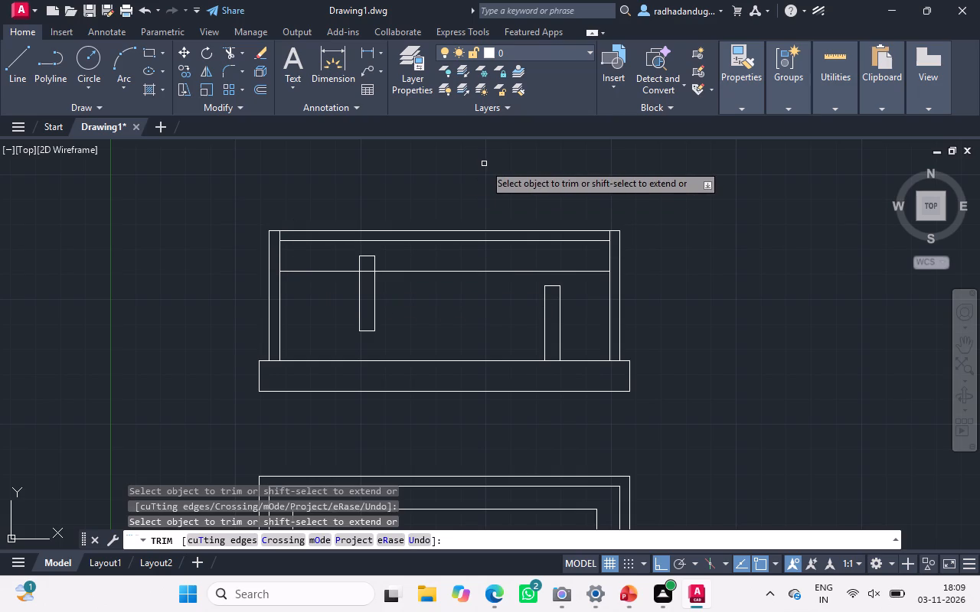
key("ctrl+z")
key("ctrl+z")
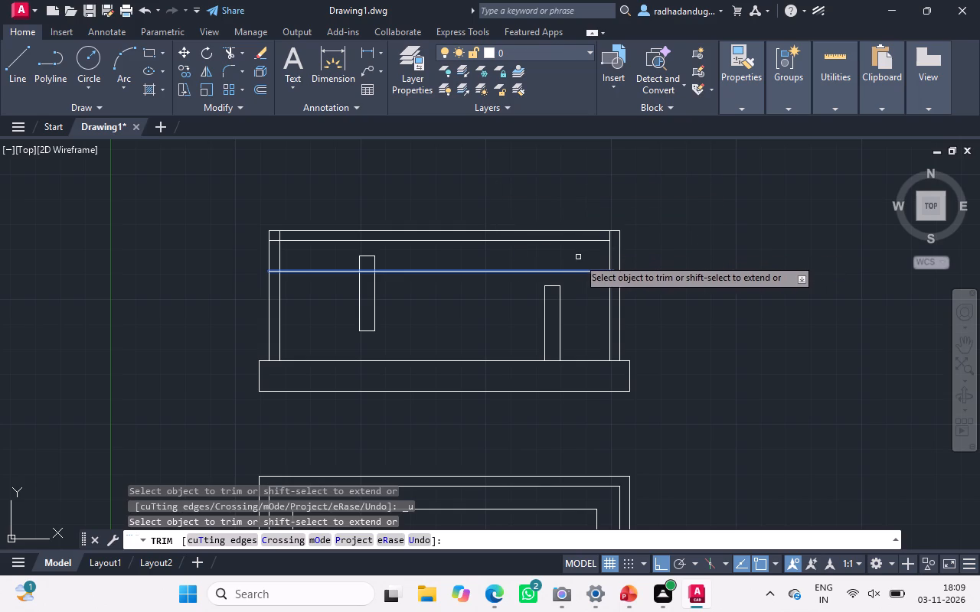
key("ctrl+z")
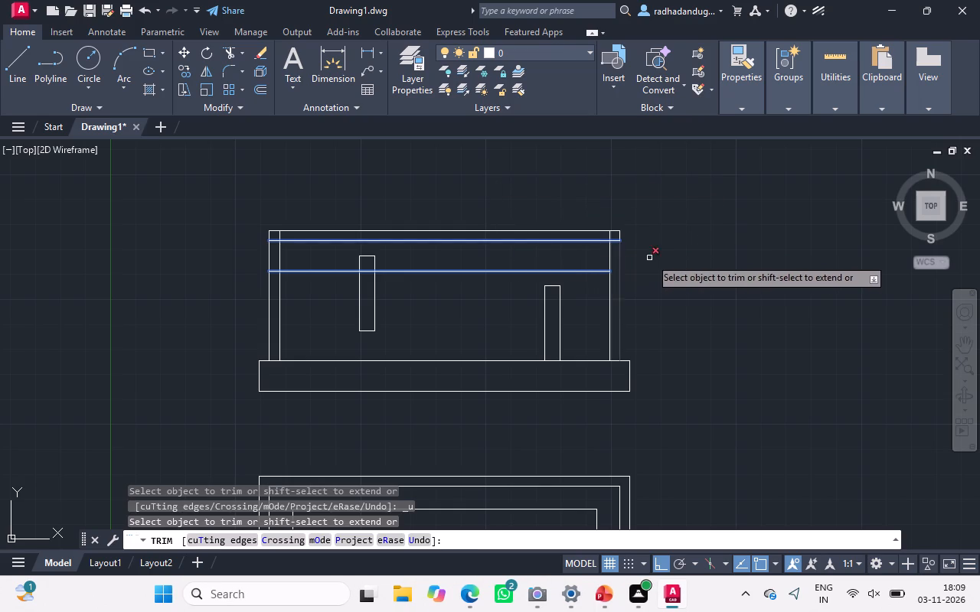
Trim the inner right and inner left verticals above the upper horizontal, up to the body's top edge.
left_click(609, 234)
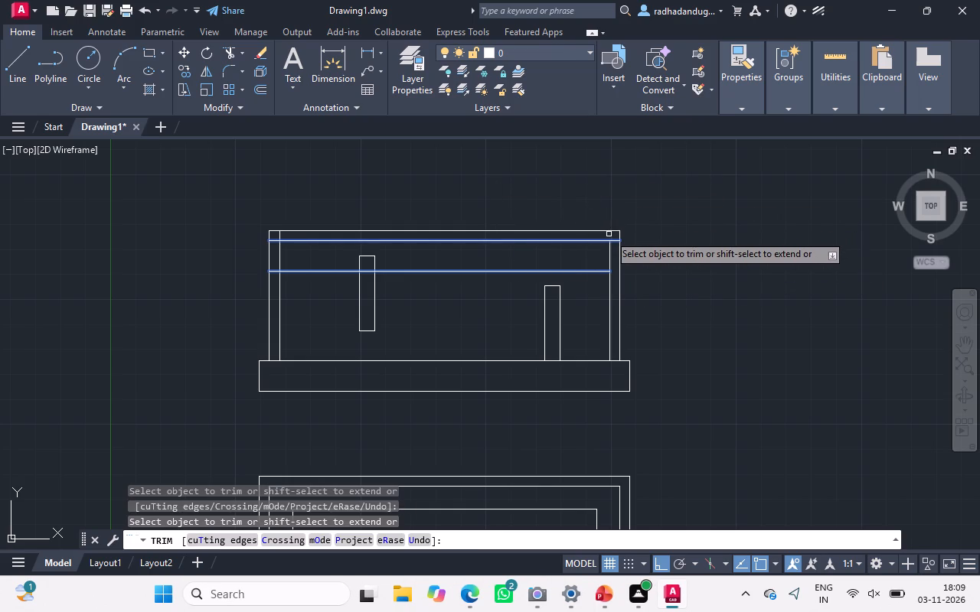
left_click(281, 235)
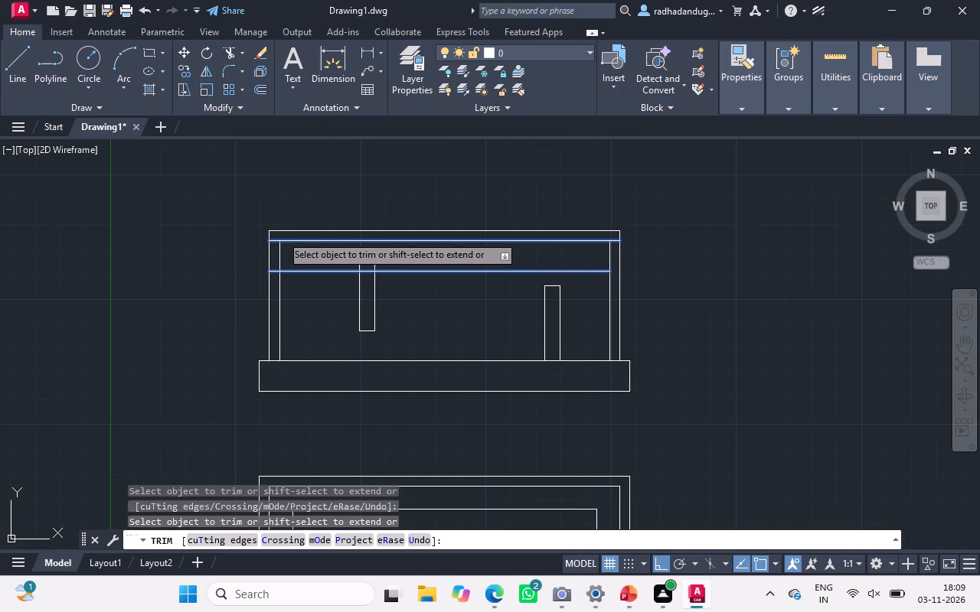
key("Escape")
key("Escape")
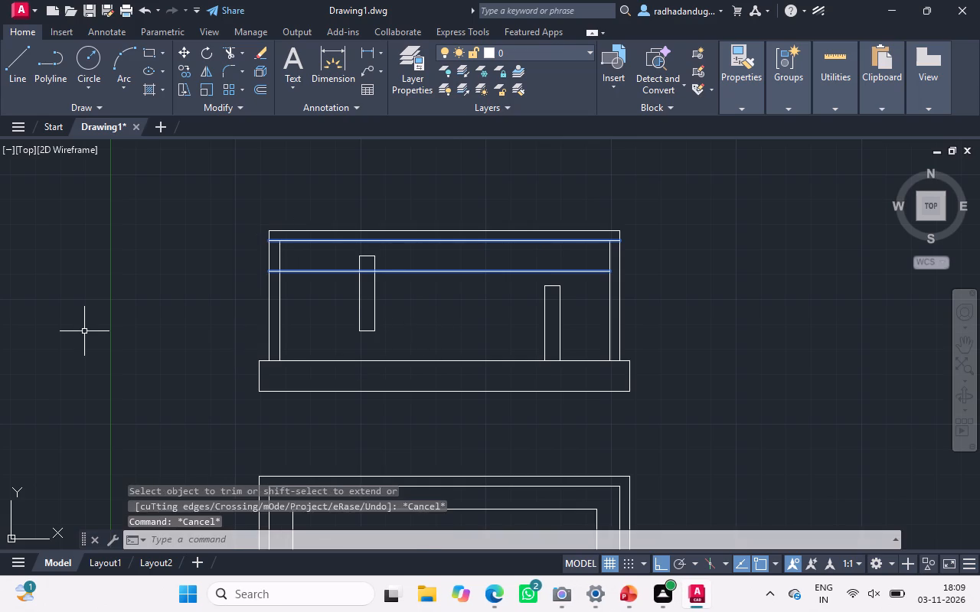
key("Escape")
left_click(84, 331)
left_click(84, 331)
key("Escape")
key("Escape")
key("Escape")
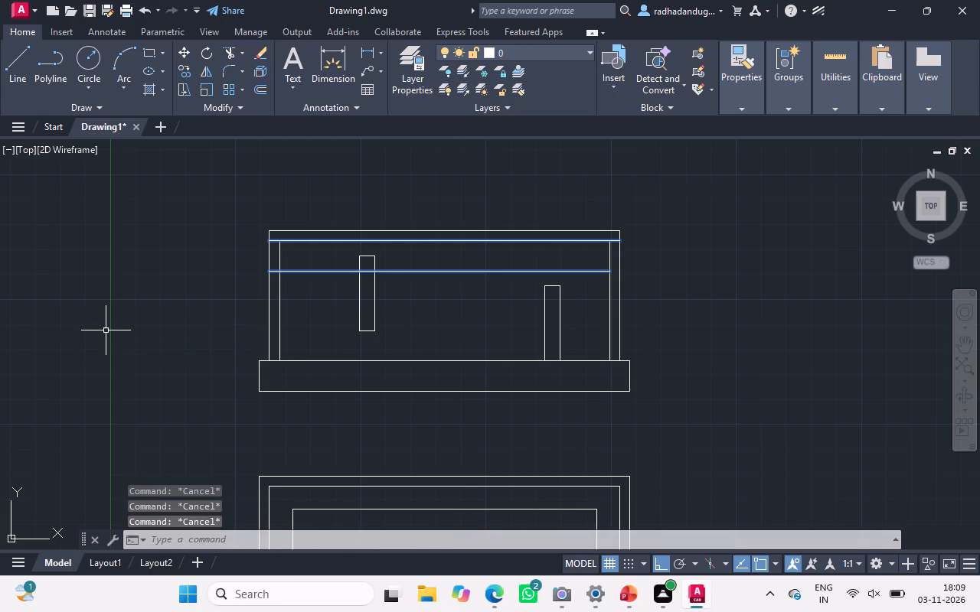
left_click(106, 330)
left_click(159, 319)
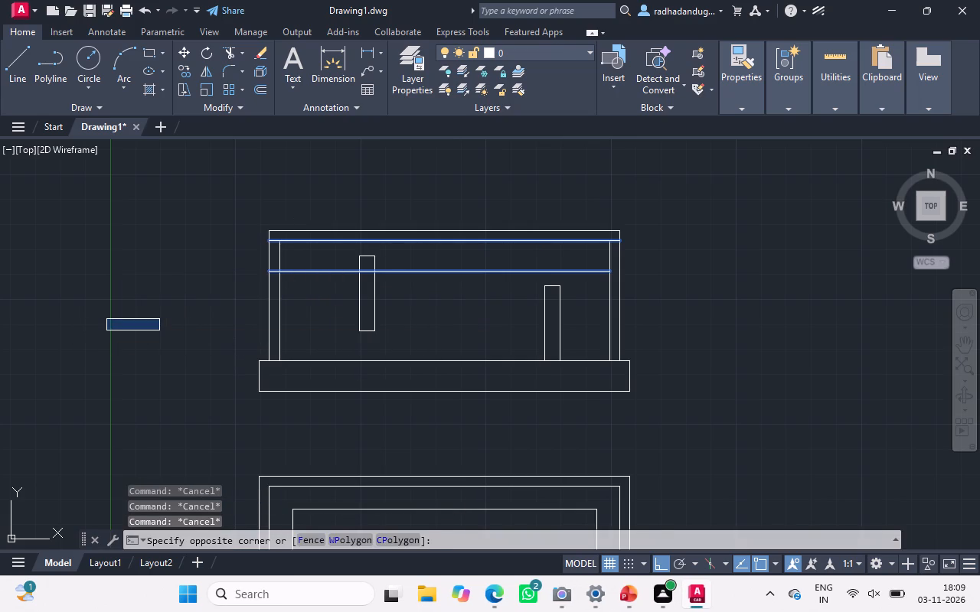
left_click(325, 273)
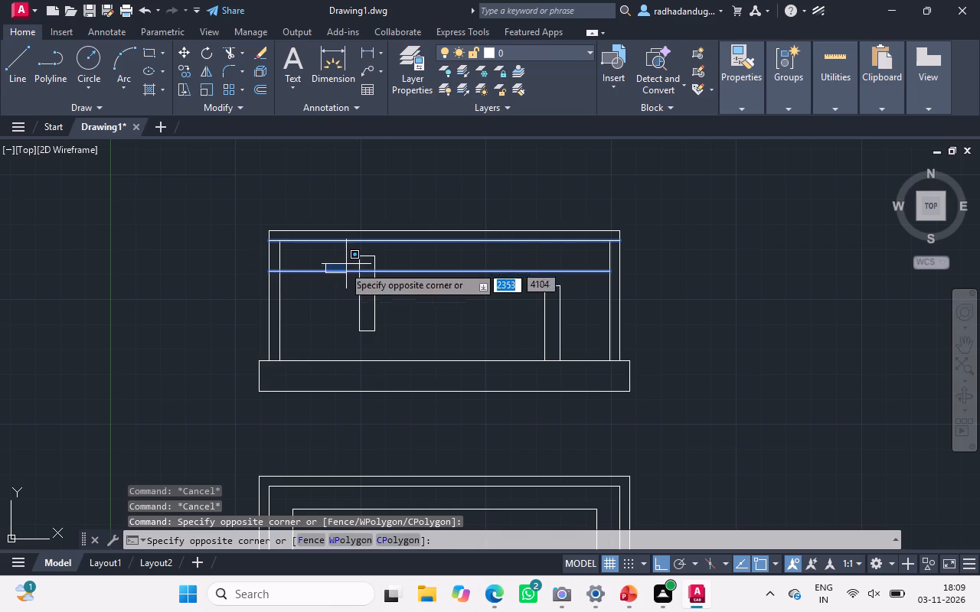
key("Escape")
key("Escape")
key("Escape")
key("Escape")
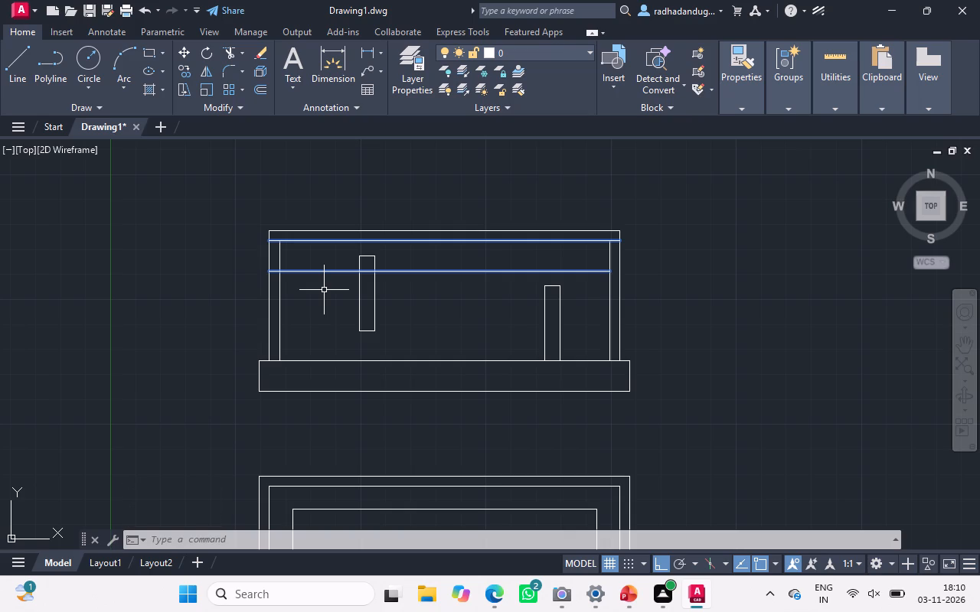
Draw a vertical line about 290 long down the body's left edge from its top-left corner.
type("l")
key("space")
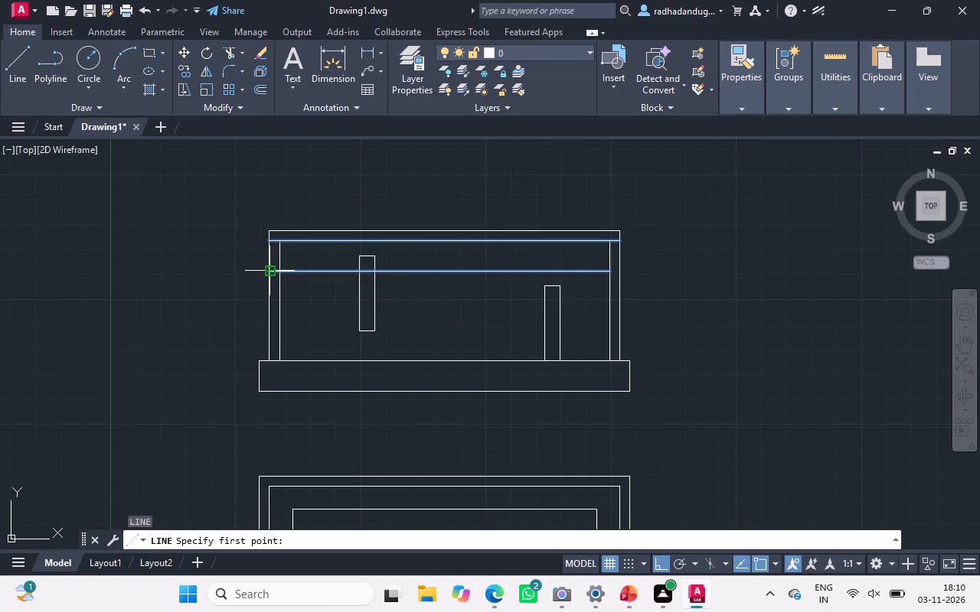
scroll(268, 269, "up", 2, "ctrl")
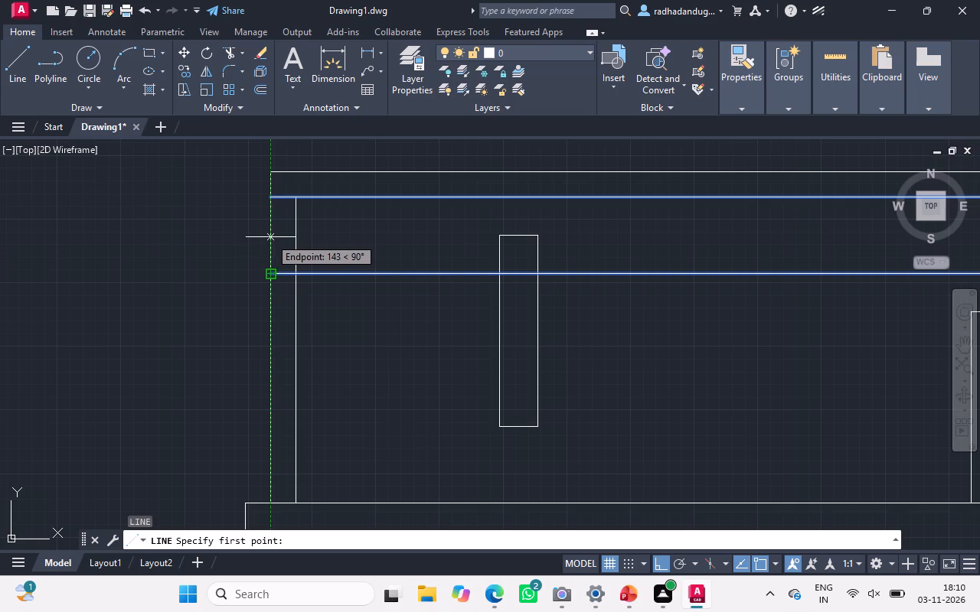
scroll(272, 239, "up", 1, "ctrl")
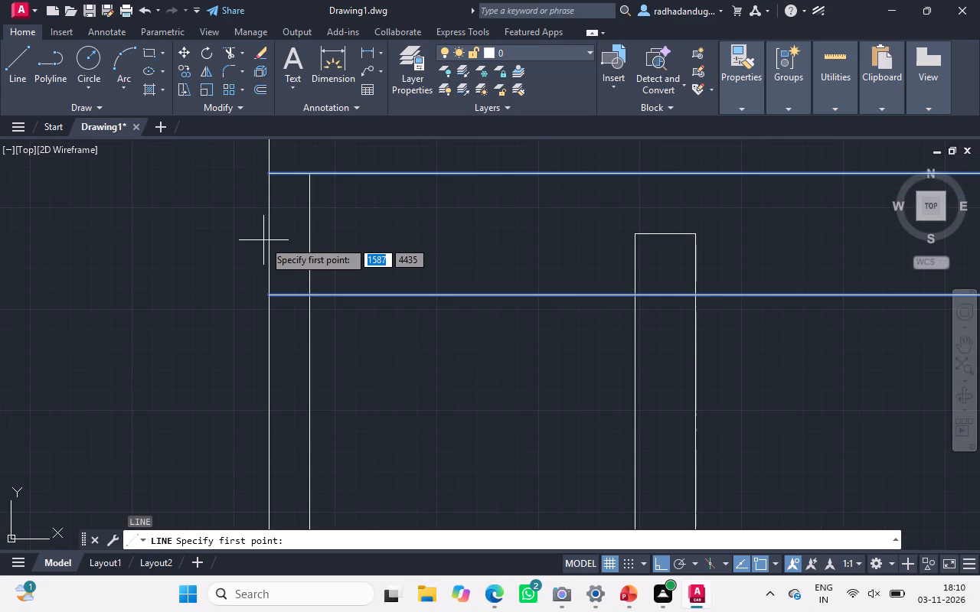
left_click_drag(269, 244, 347, 243)
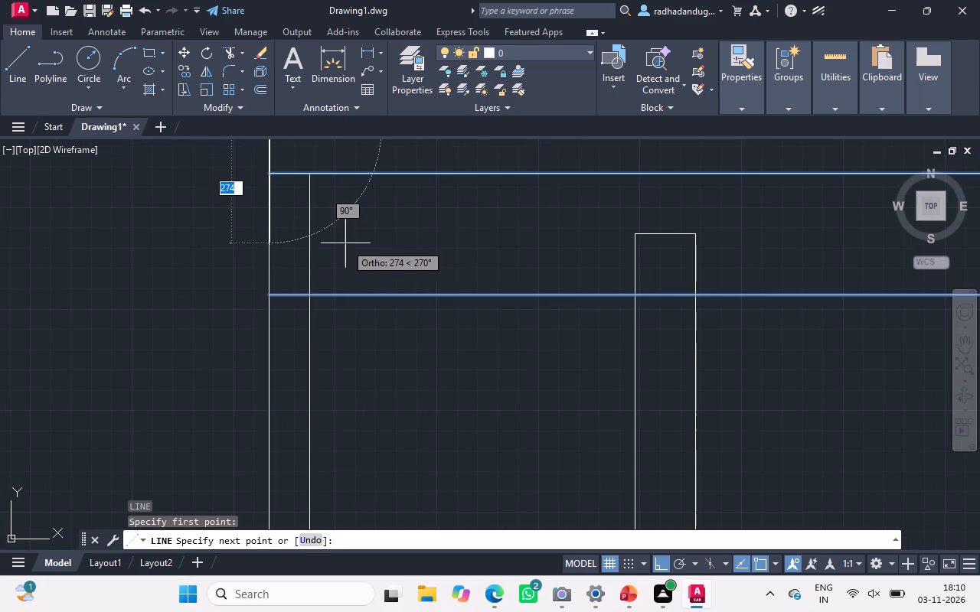
left_click_drag(347, 243, 348, 252)
scroll(348, 252, "down", 3, "ctrl")
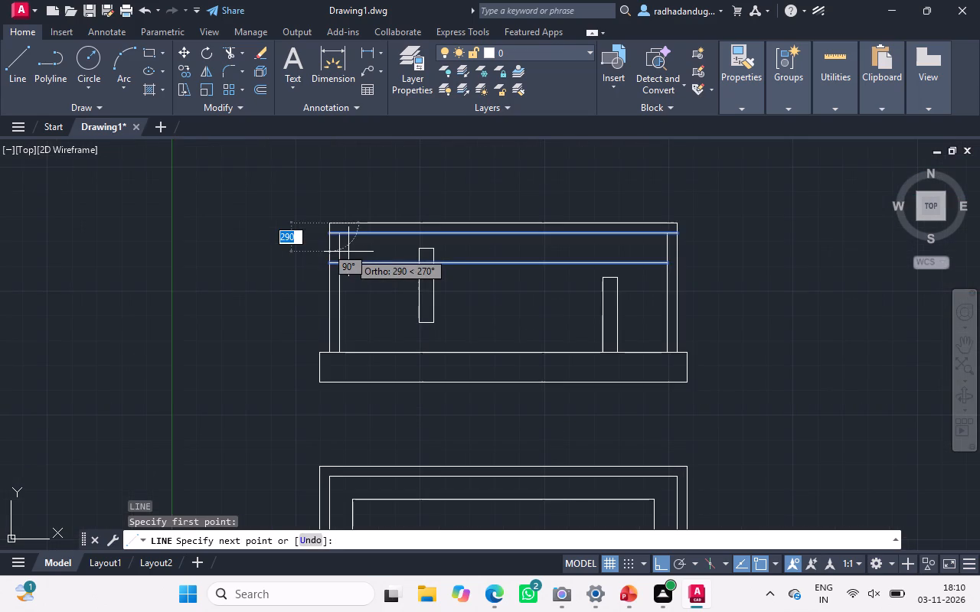
scroll(348, 252, "up", 4, "ctrl")
scroll(348, 252, "down", 2, "ctrl")
left_click(348, 252)
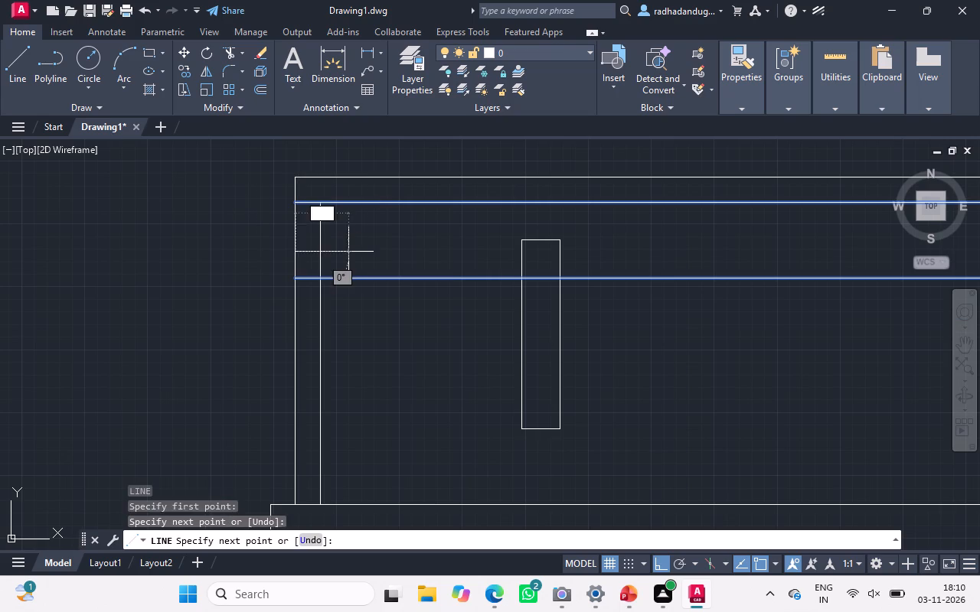
key("Escape")
key("Escape")
key("Escape")
key("Escape")
key("Escape")
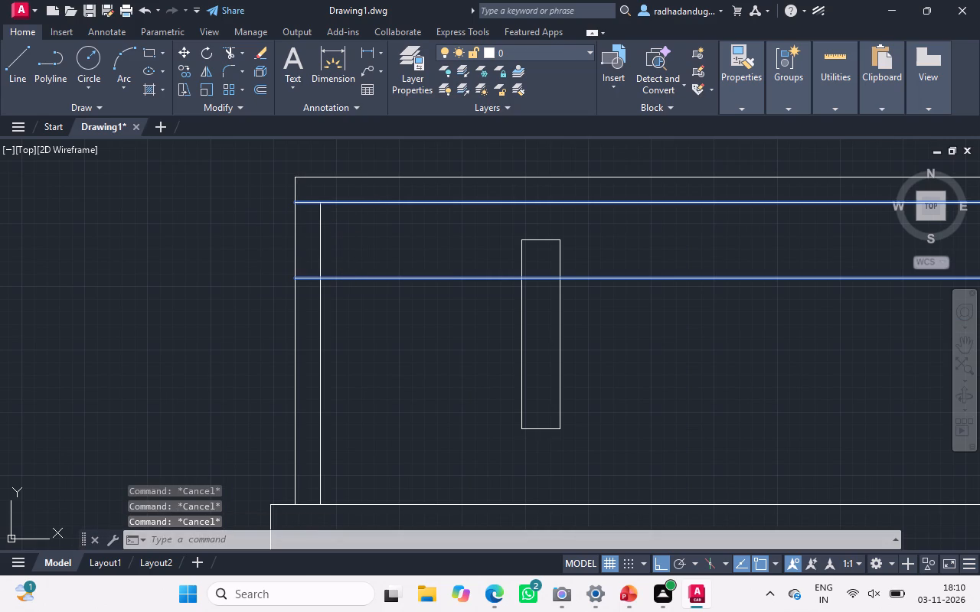
Draw a horizontal line from the left panel's top-left corner leftward to just past the body's left edge.
key("l")
key("Return")
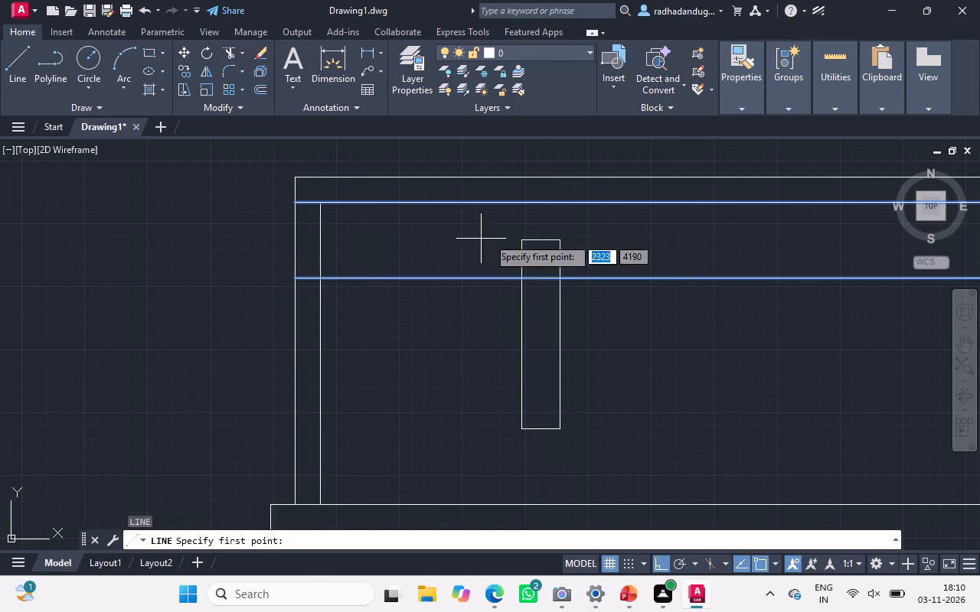
left_click_drag(524, 243, 286, 241)
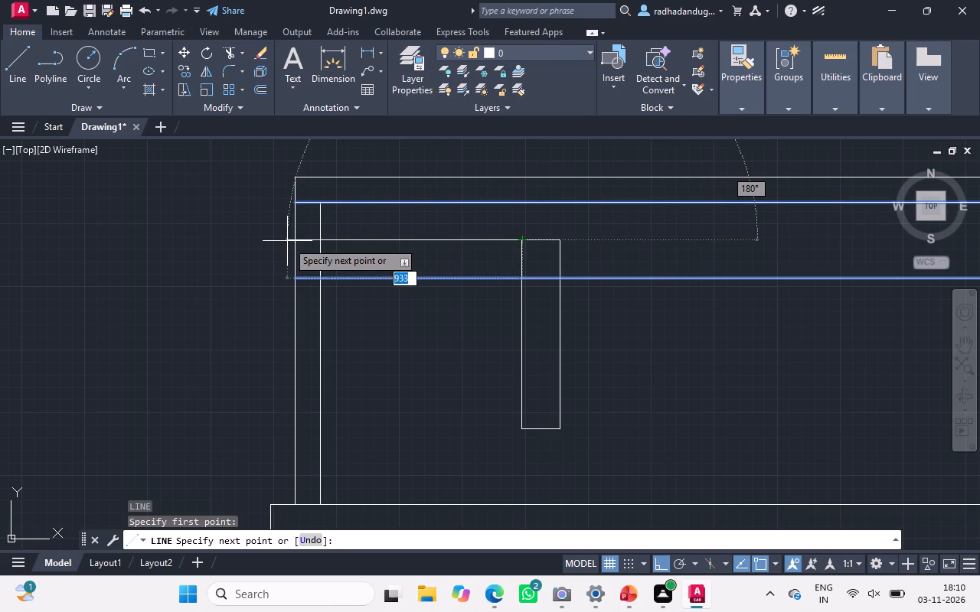
left_click_drag(286, 241, 269, 236)
left_click(269, 236)
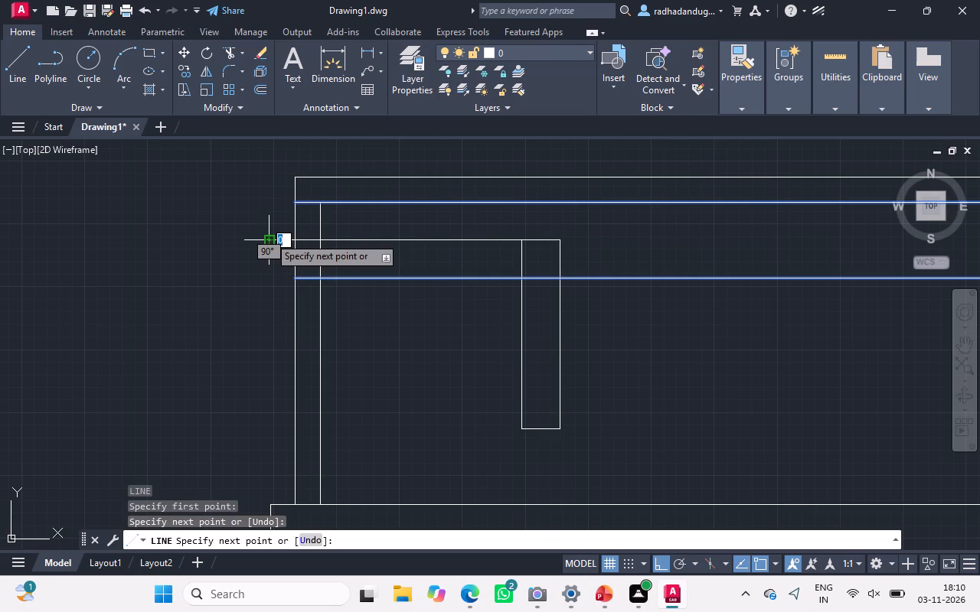
key("Escape")
key("Escape")
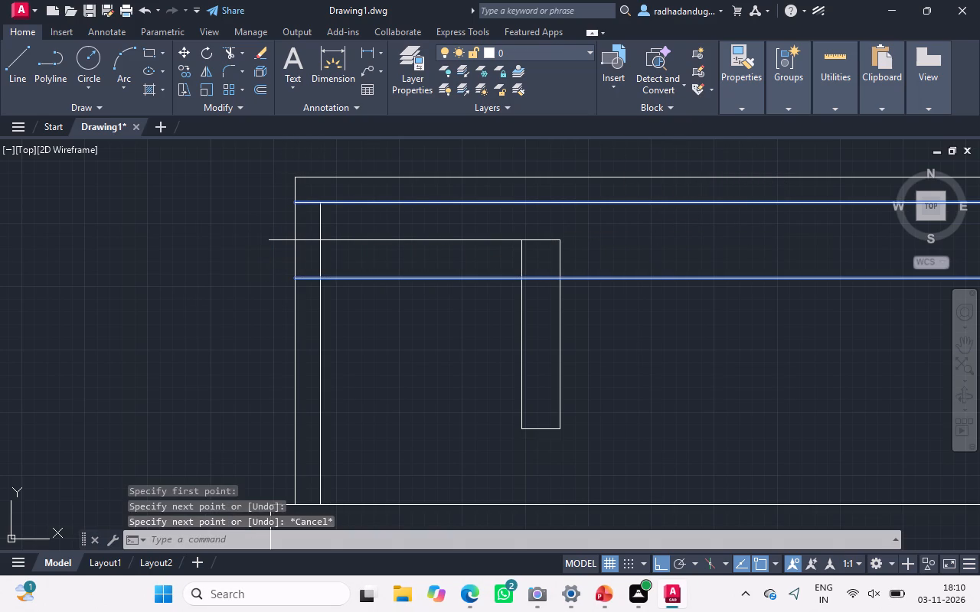
key("Escape")
key("Escape")
key("Escape")
key("Escape")
key("Escape")
key("Escape")
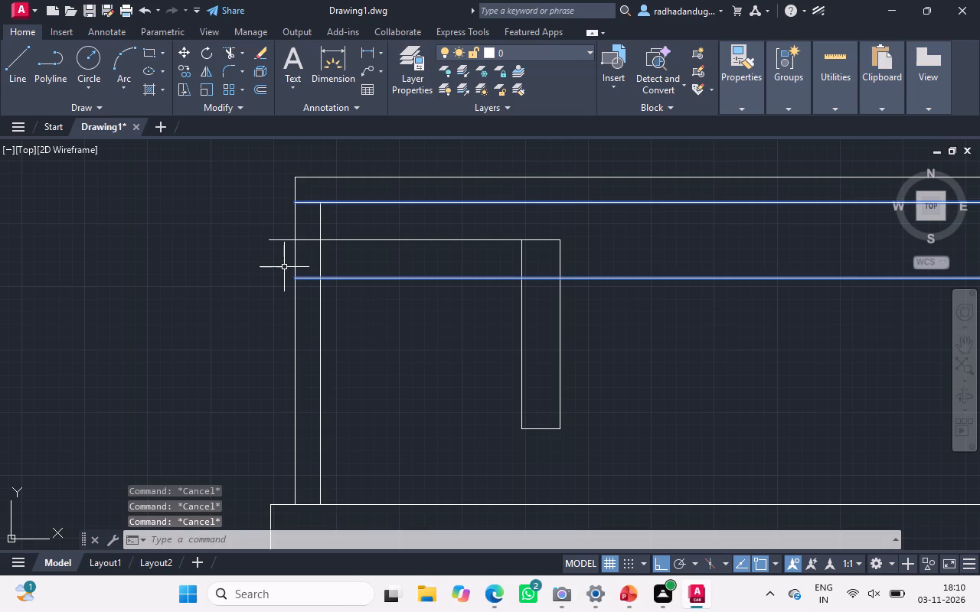
Offset the new horizontal line a short distance downward using a through point, keeping it above the lower horizontal.
key("o")
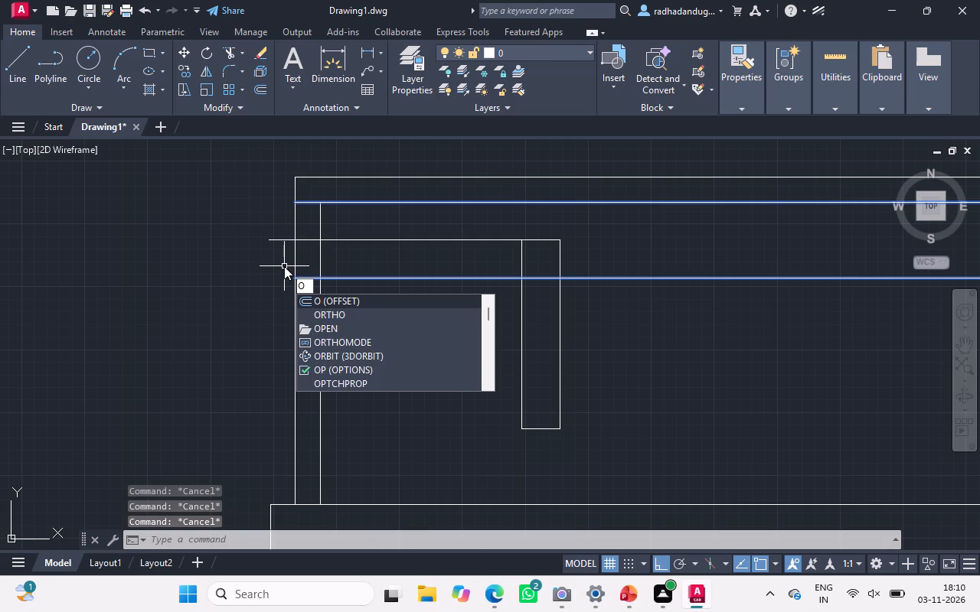
key("space")
key("space")
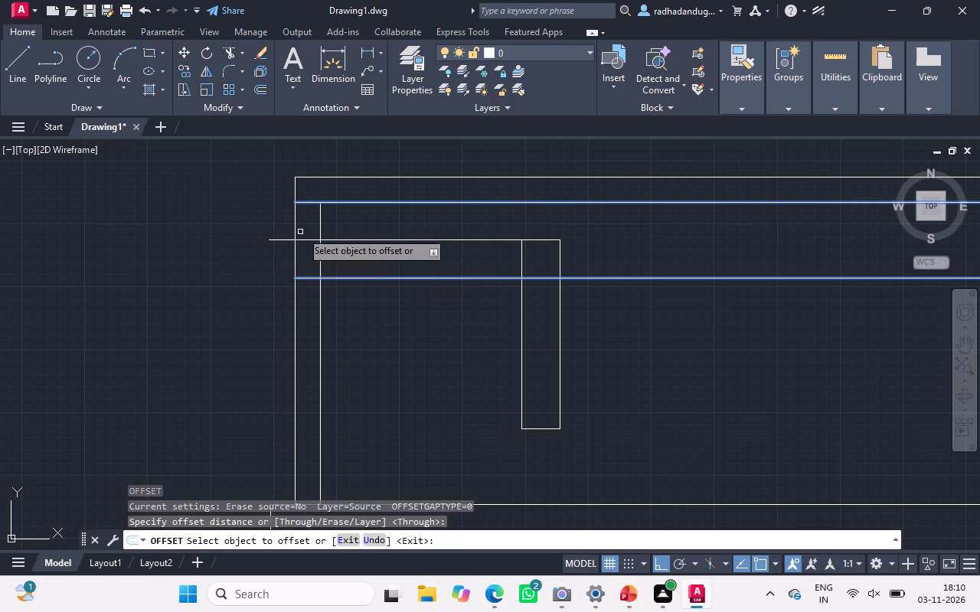
left_click_drag(308, 239, 308, 246)
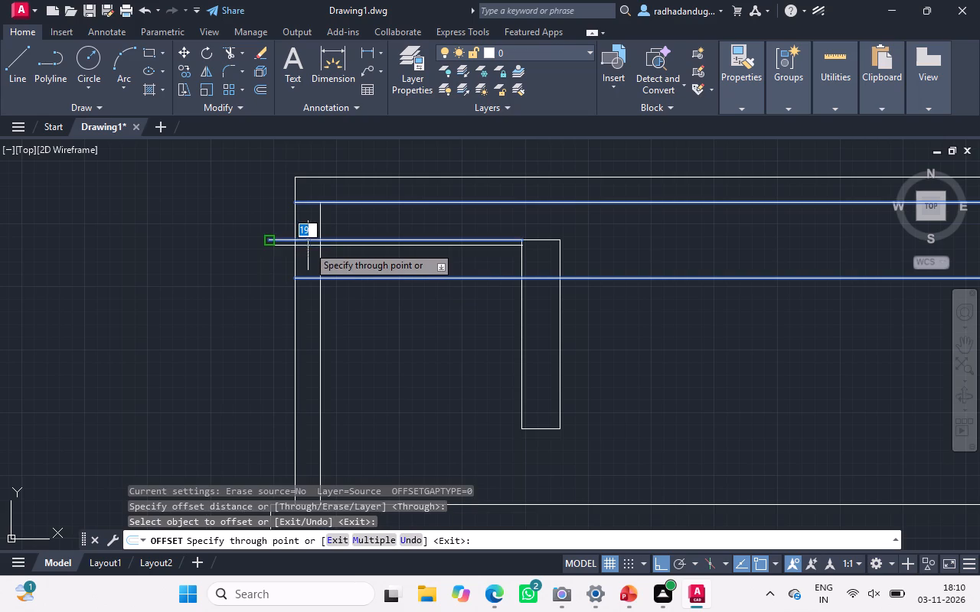
left_click_drag(308, 246, 306, 255)
left_click(306, 255)
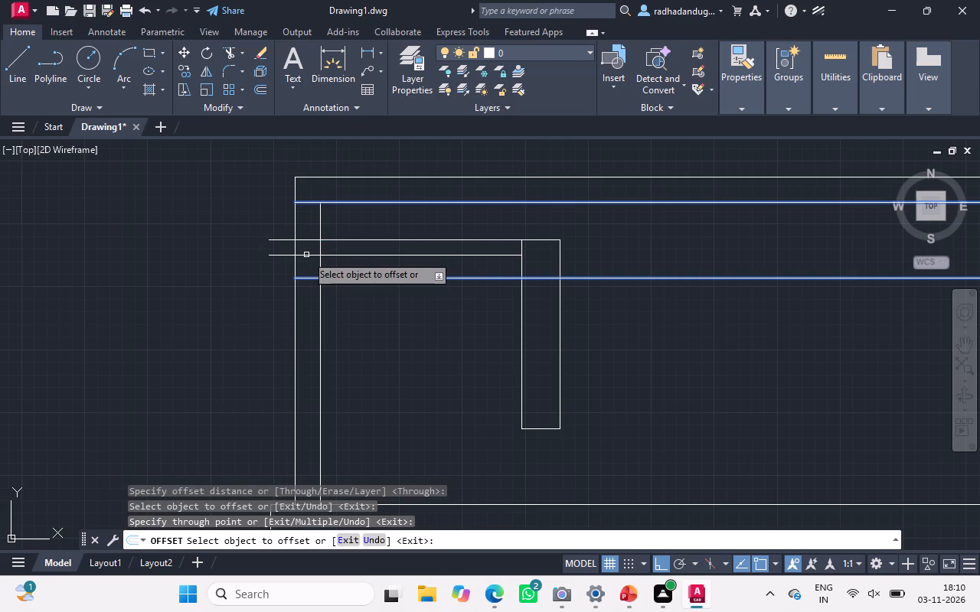
key("Escape")
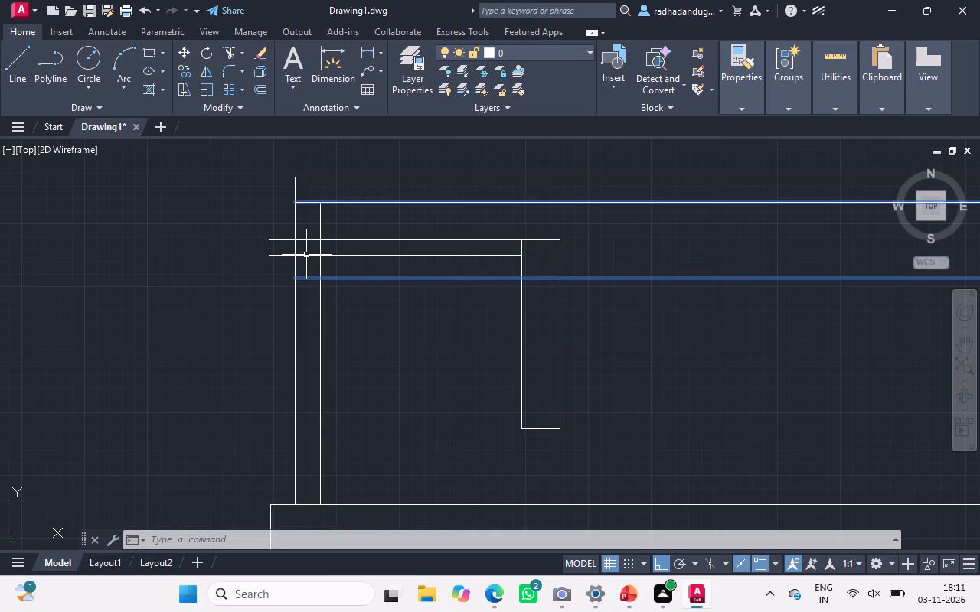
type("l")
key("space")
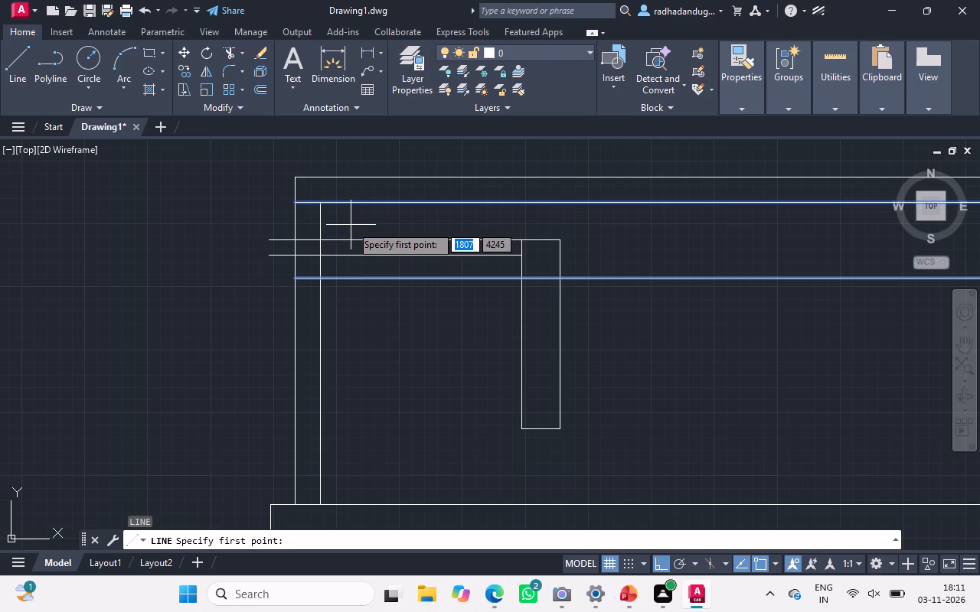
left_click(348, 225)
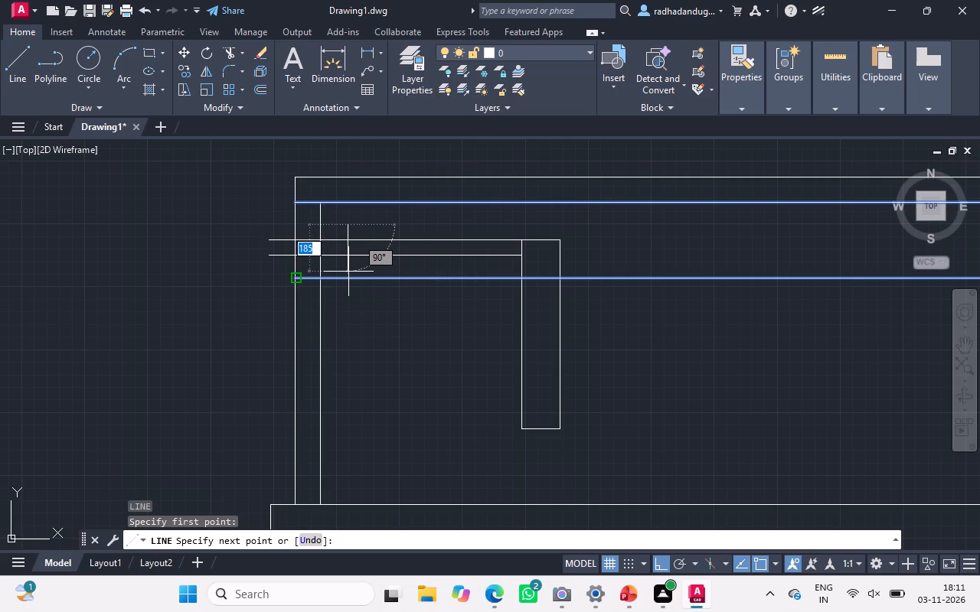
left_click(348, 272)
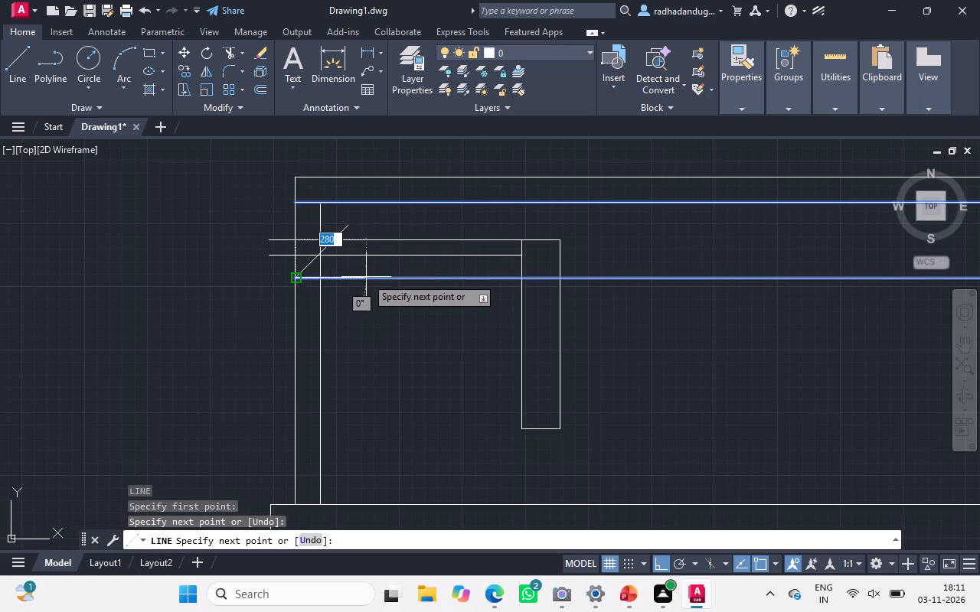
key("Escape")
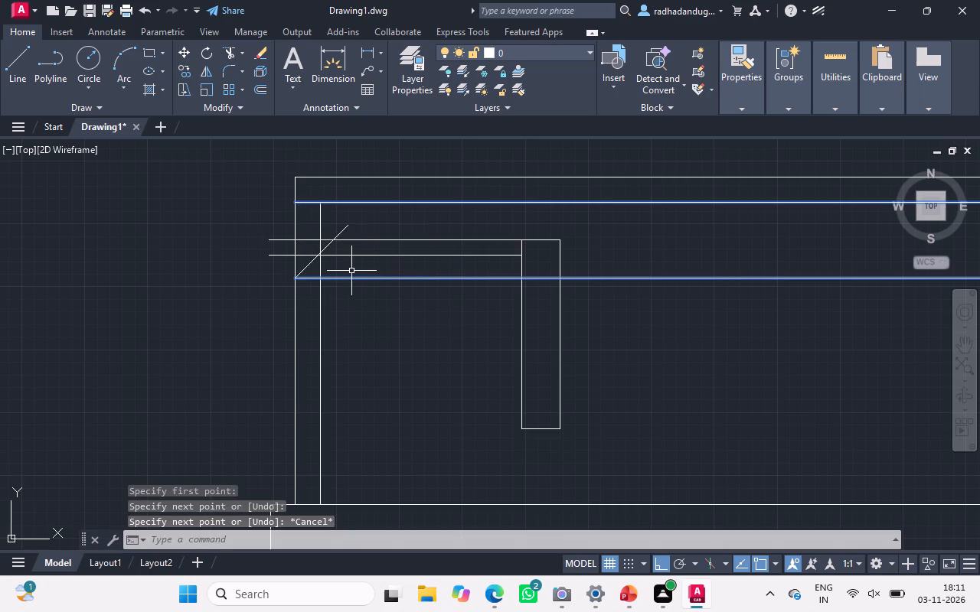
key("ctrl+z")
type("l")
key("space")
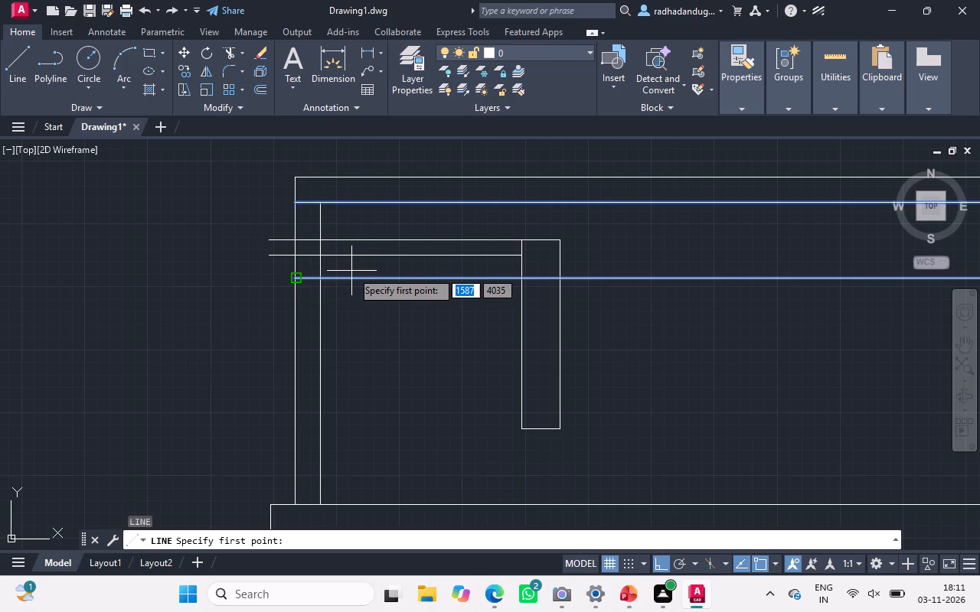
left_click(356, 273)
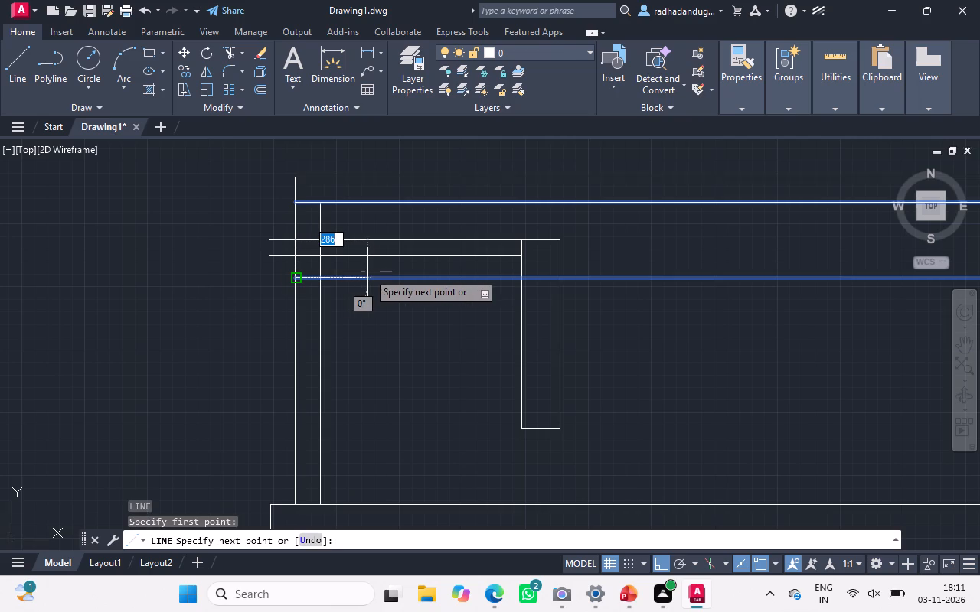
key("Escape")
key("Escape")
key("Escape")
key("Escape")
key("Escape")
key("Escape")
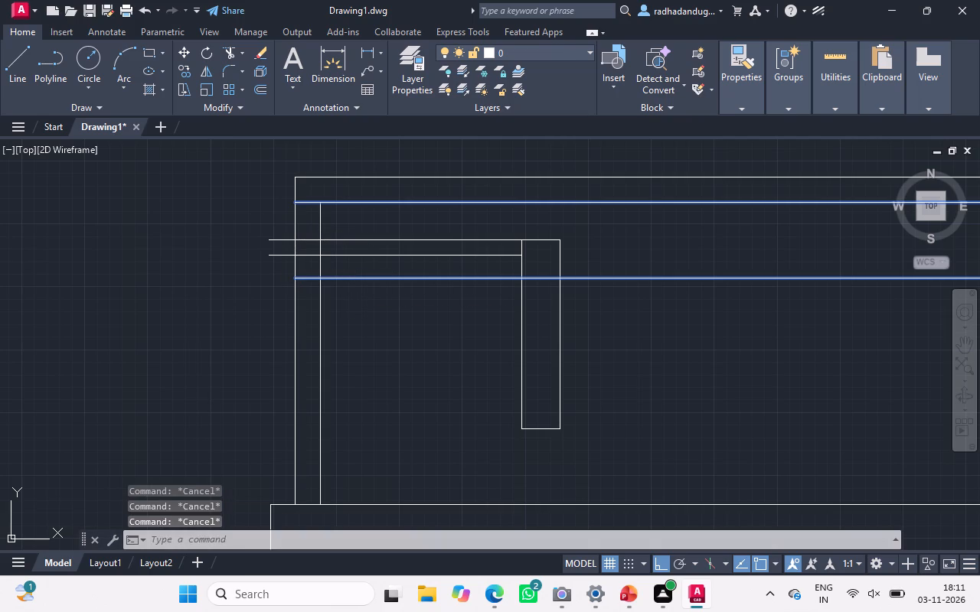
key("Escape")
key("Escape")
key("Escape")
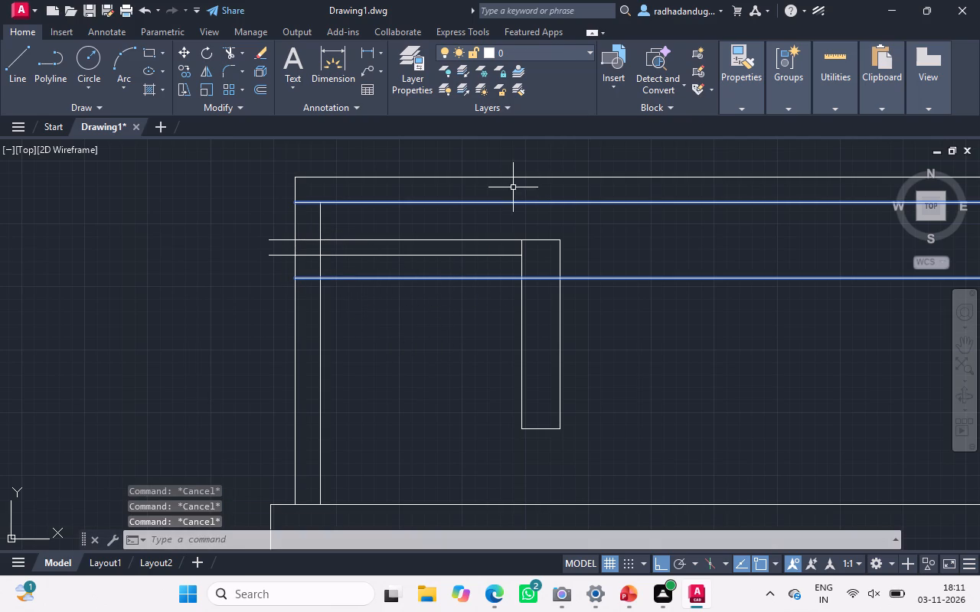
Clear the highlight left on the two long horizontal lines in the upper part of the body.
left_click(513, 202)
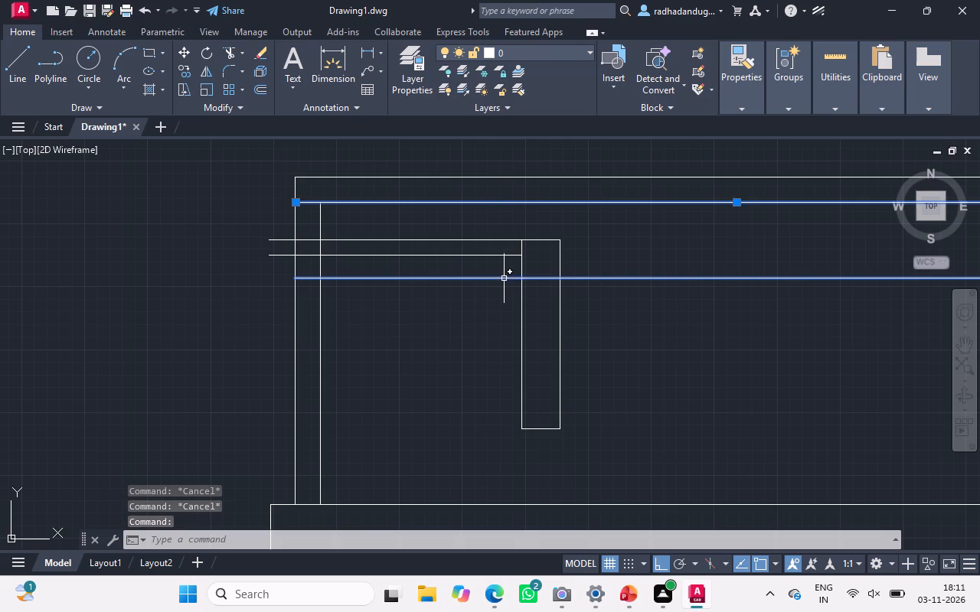
left_click(507, 278)
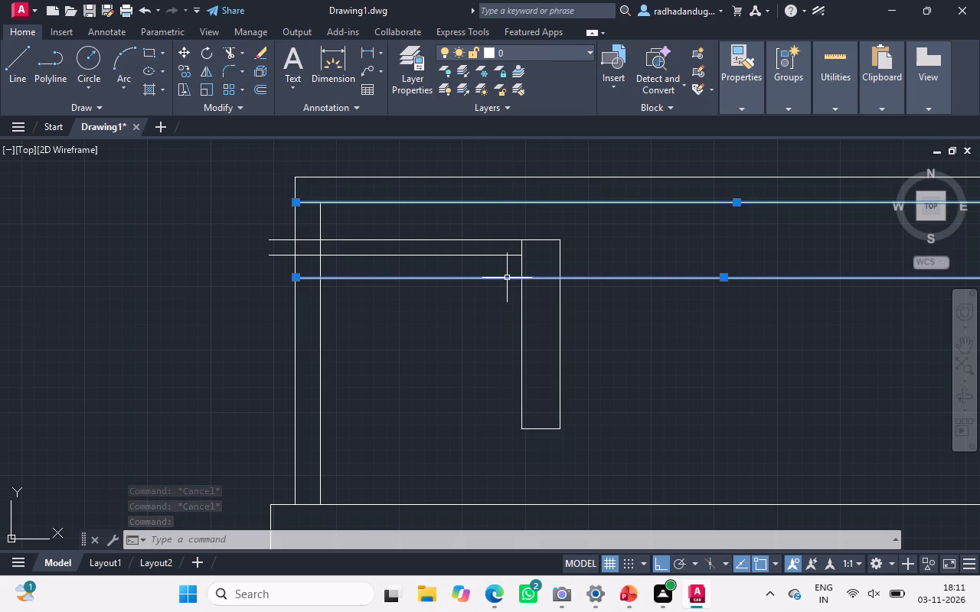
key("Escape")
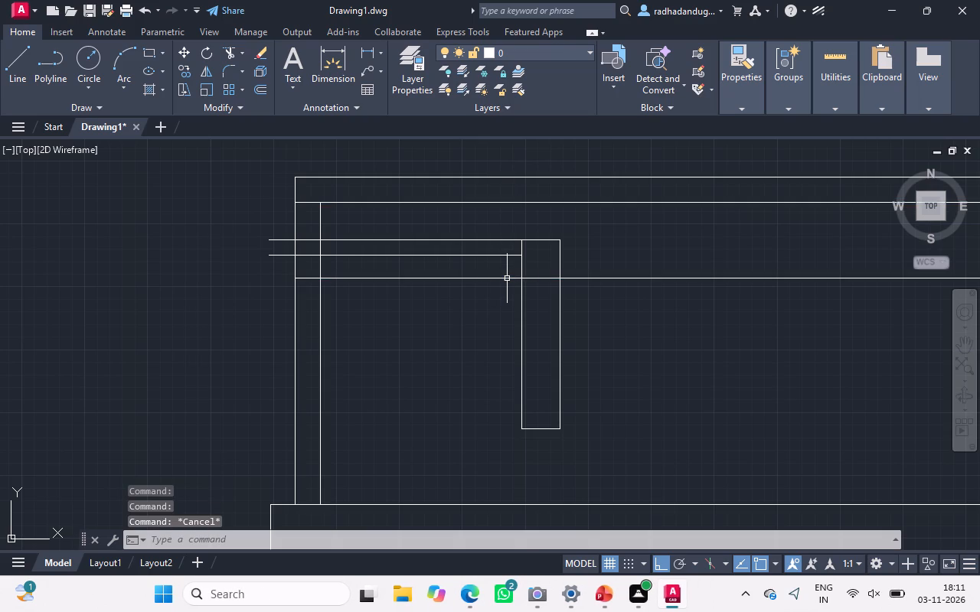
Draw a vertical line about 175 long crossing the two short horizontals, just inside the body's inner left vertical.
type("l")
key("space")
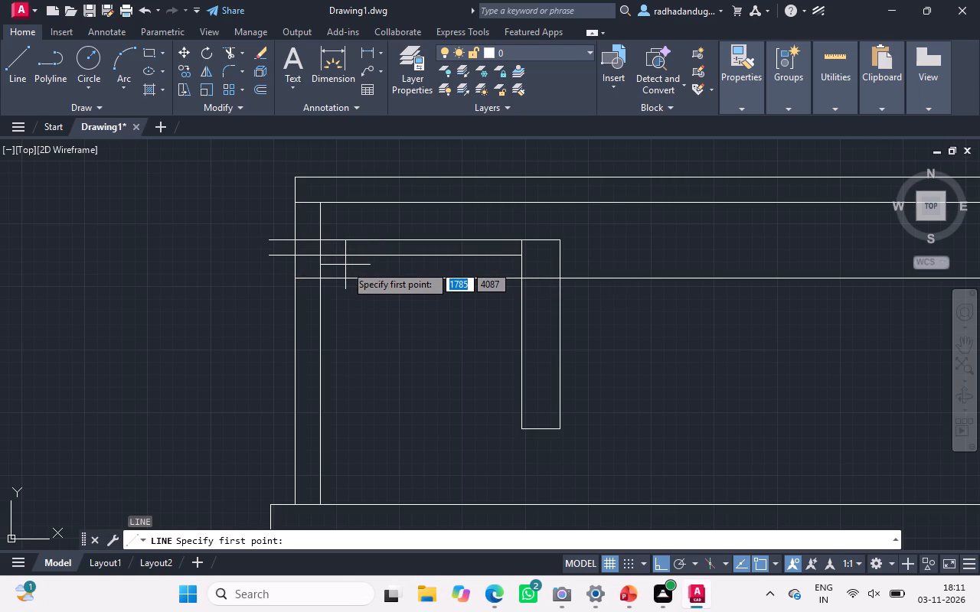
left_click_drag(345, 268, 345, 262)
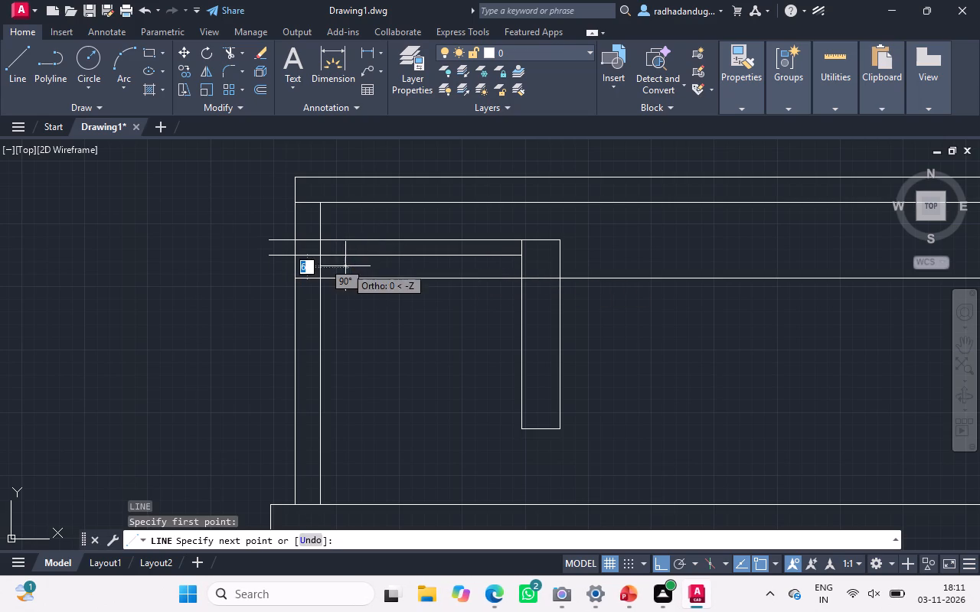
left_click_drag(345, 262, 342, 228)
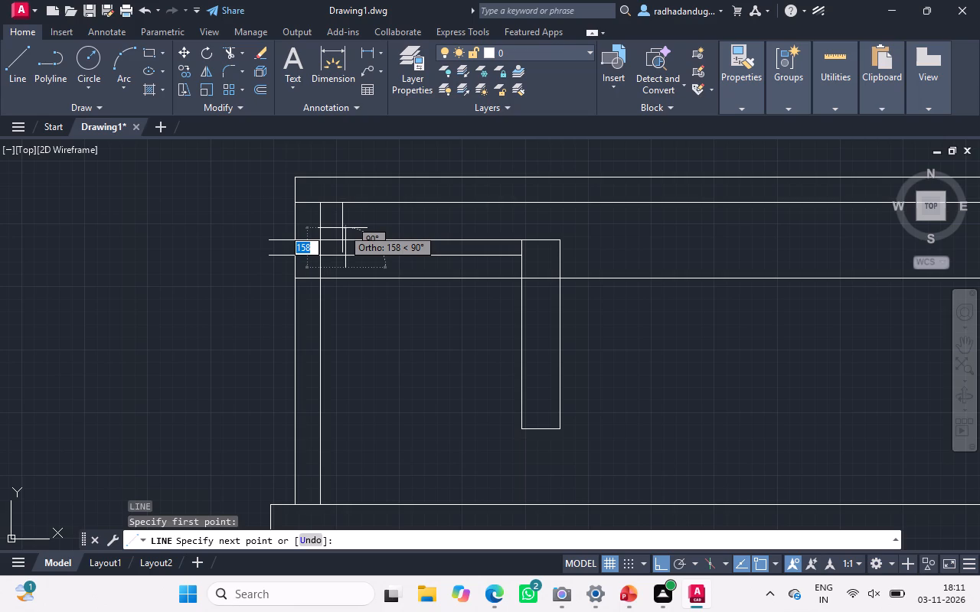
left_click_drag(342, 228, 342, 224)
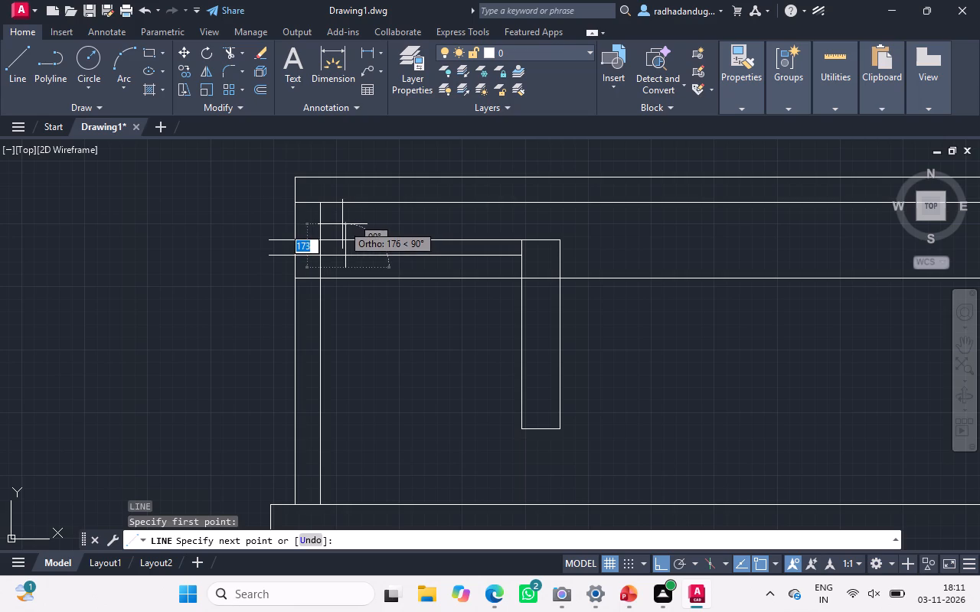
left_click(342, 224)
key("Escape")
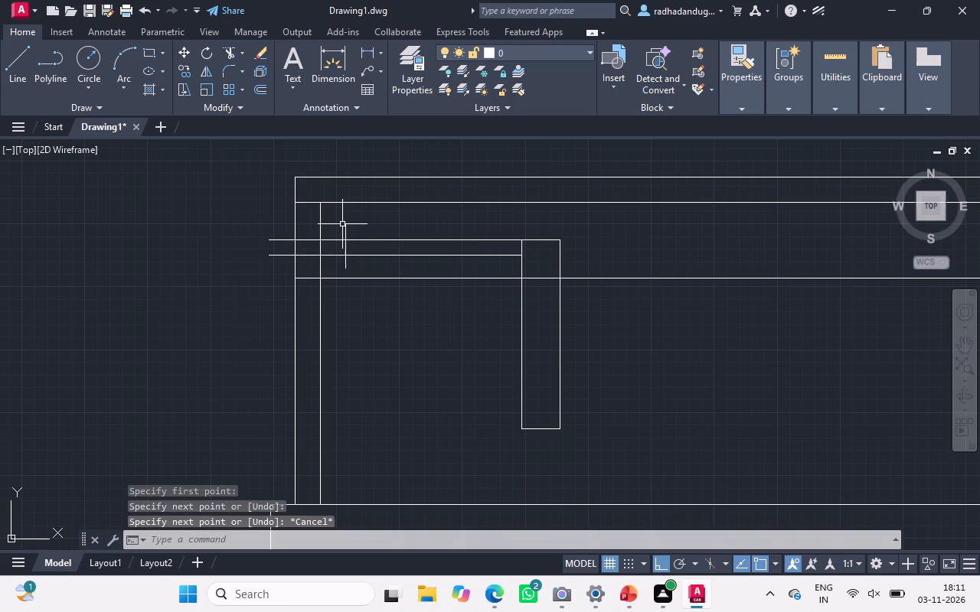
Offset the short vertical line leftward using a through point, keeping it just inside the inner left vertical.
type("o")
key("space")
key("space")
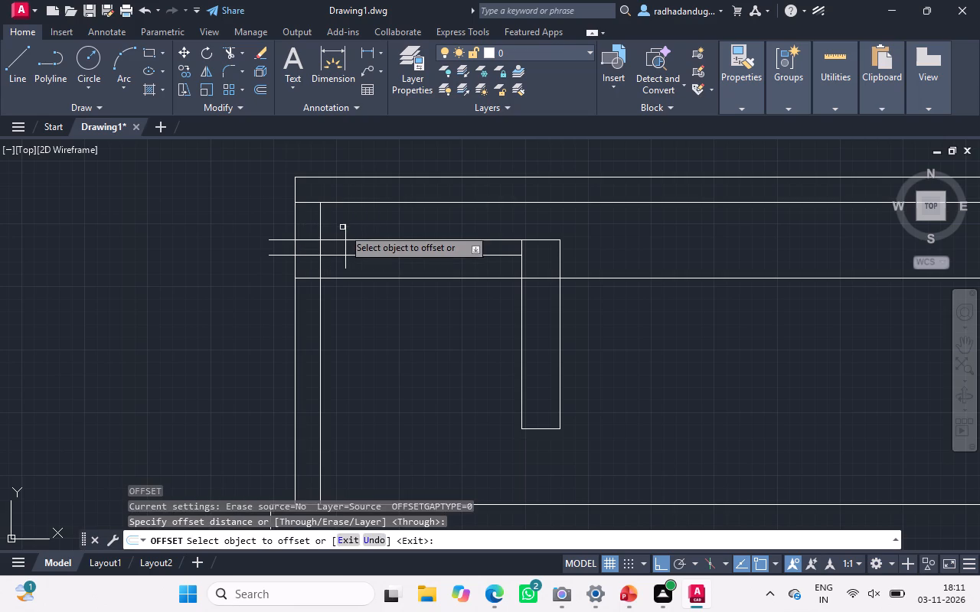
left_click(346, 243)
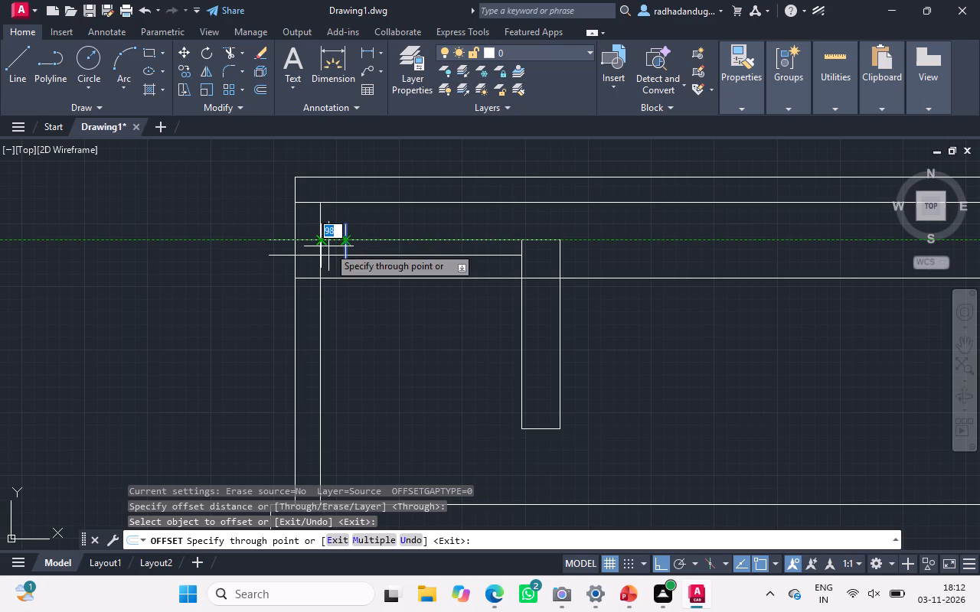
left_click(331, 246)
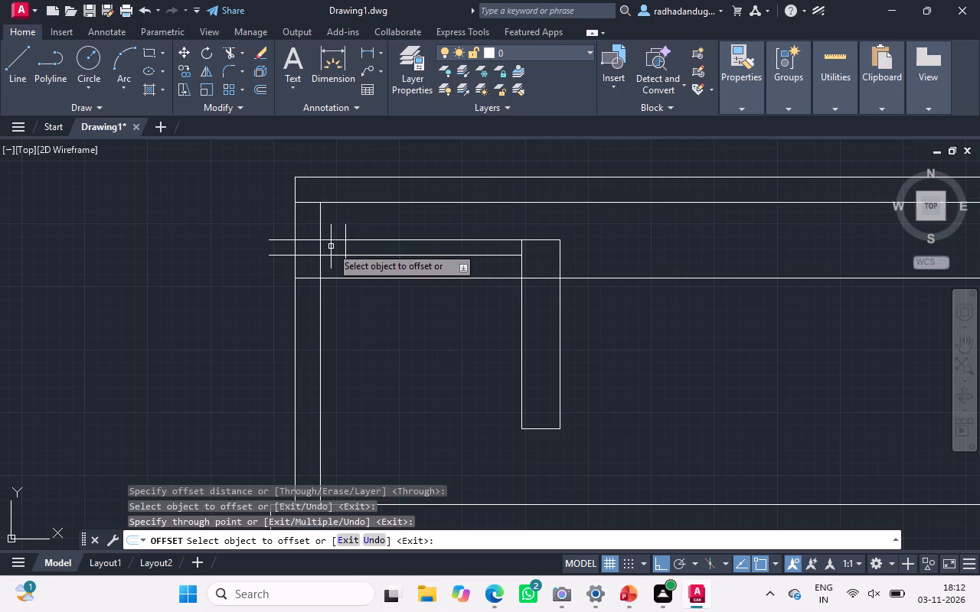
type("l")
key("space")
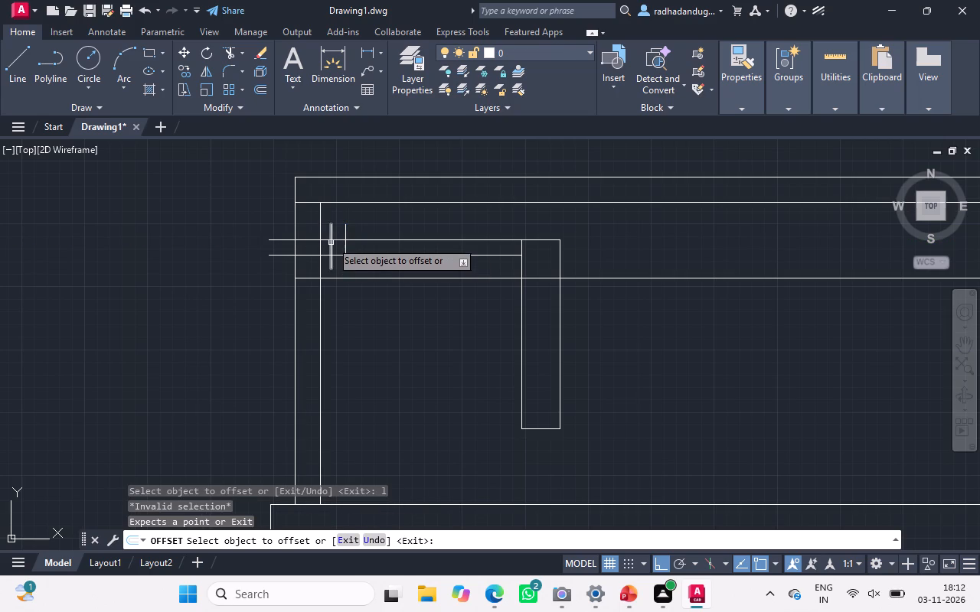
left_click(364, 226)
key("Escape")
key("Escape")
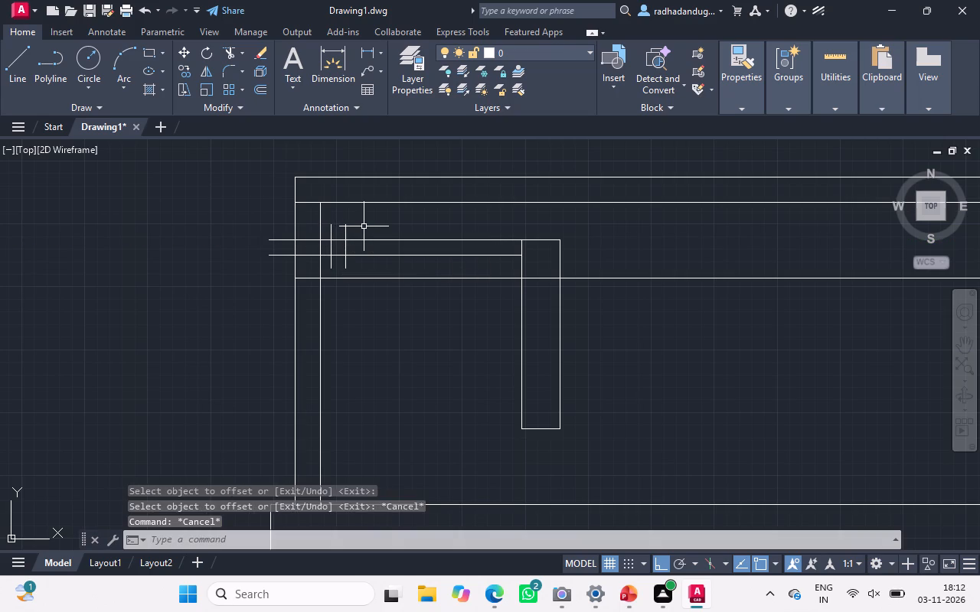
key("Escape")
key("Escape")
key("Escape")
key("Escape")
key("Escape")
Join the two short verticals with horizontal lines across their top and bottom ends to close a narrow rectangle.
type("l")
key("space")
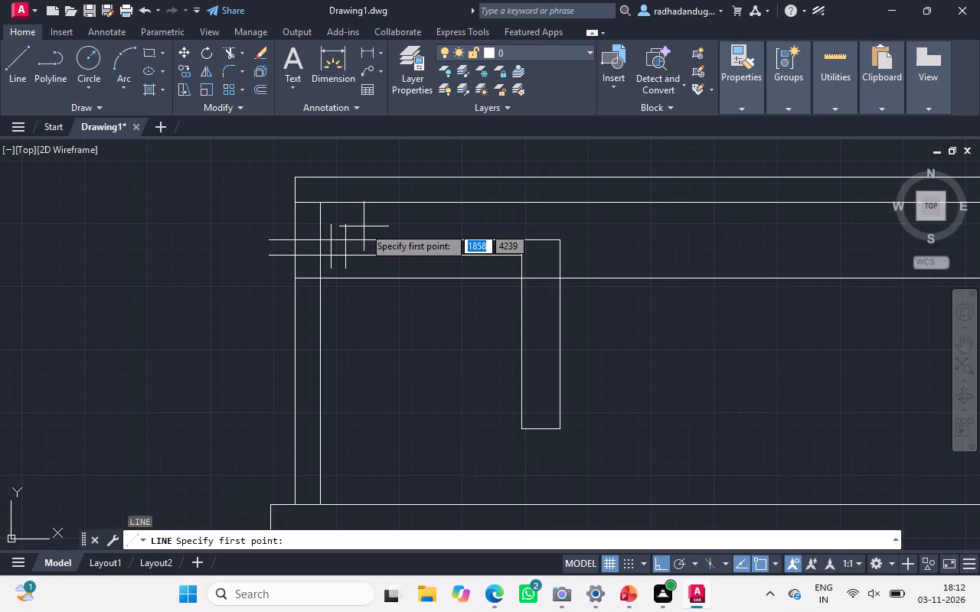
left_click_drag(348, 225, 329, 223)
left_click(329, 223)
key("Escape")
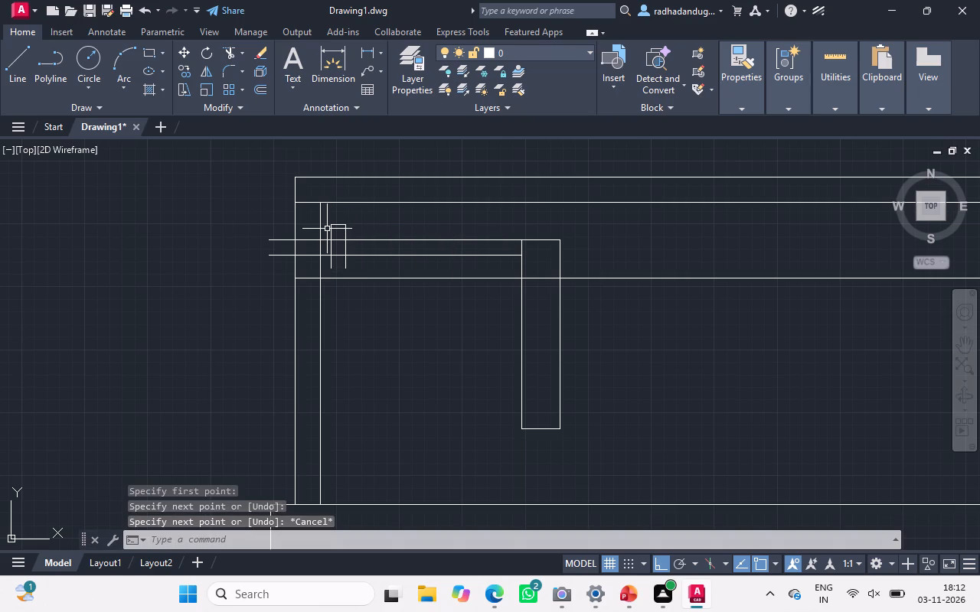
type("l")
key("space")
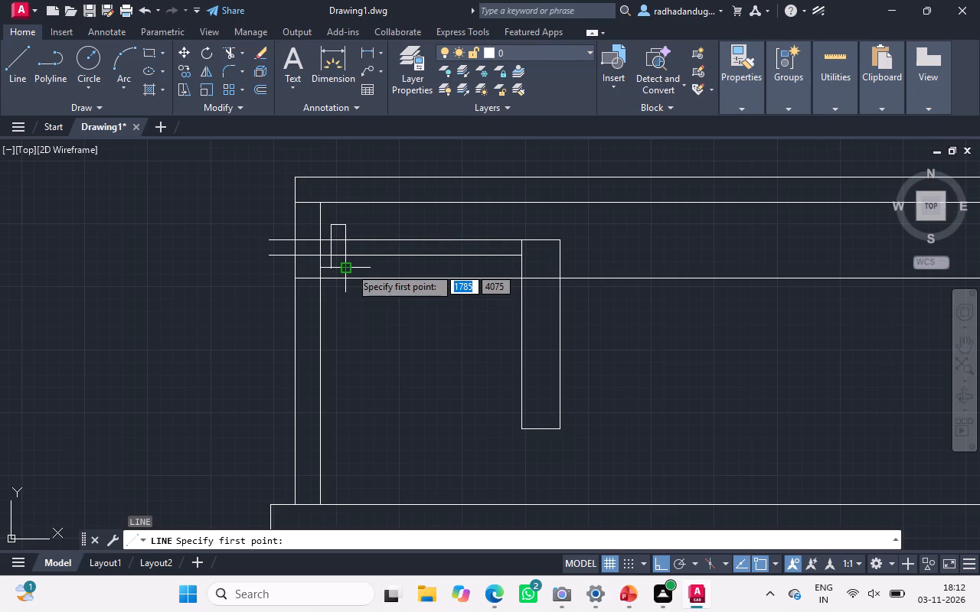
left_click_drag(344, 269, 325, 267)
left_click(325, 267)
key("Escape")
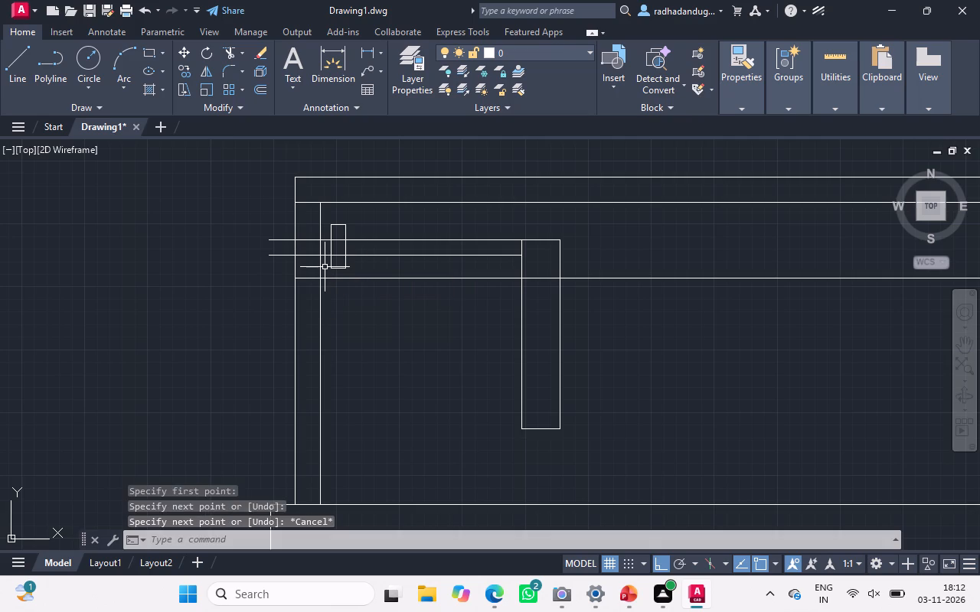
Trim away both short horizontals inside the narrow rectangle and between the rectangle and the left panel.
key("r")
key("Escape")
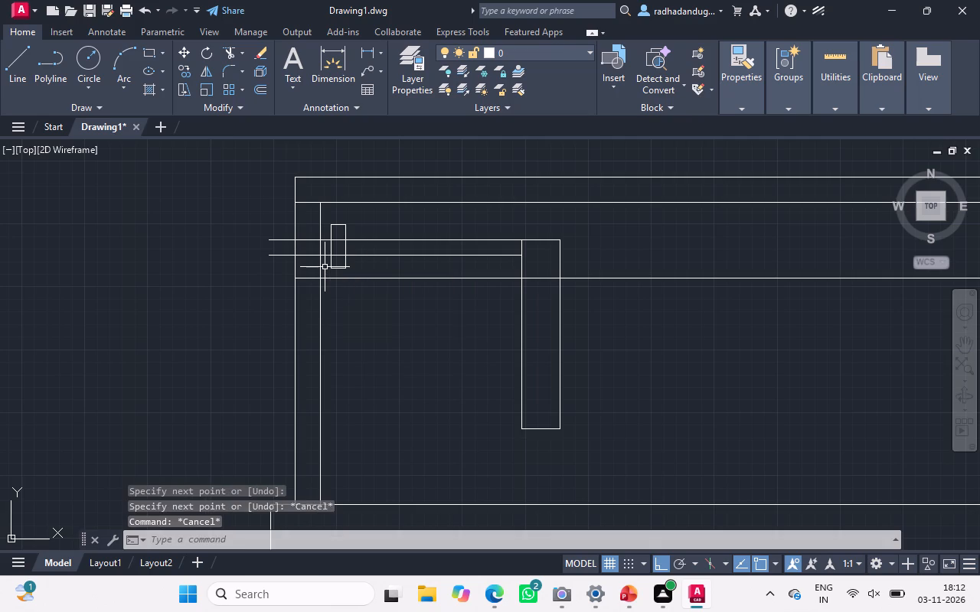
type("tr")
key("space")
key("space")
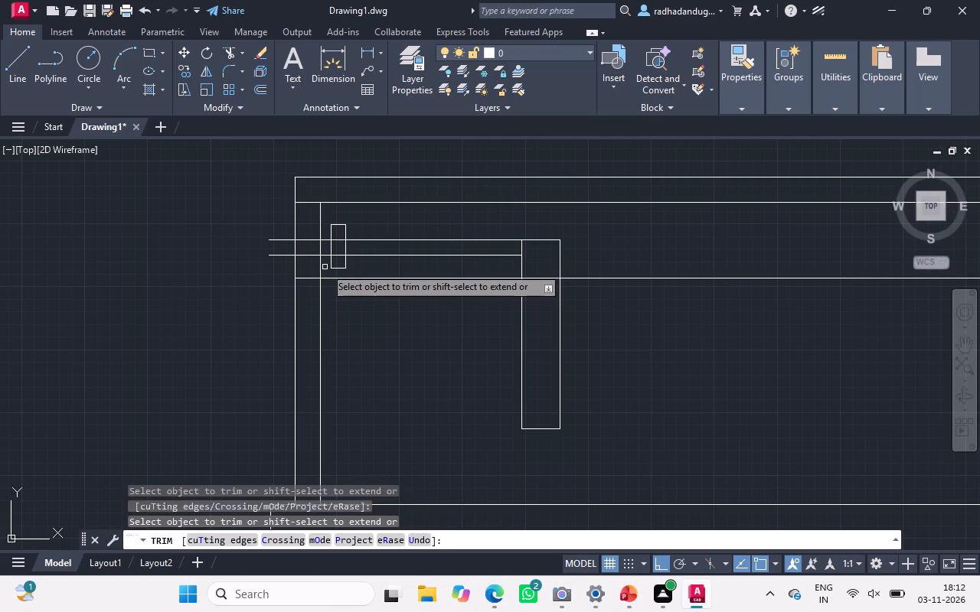
left_click_drag(341, 254, 340, 240)
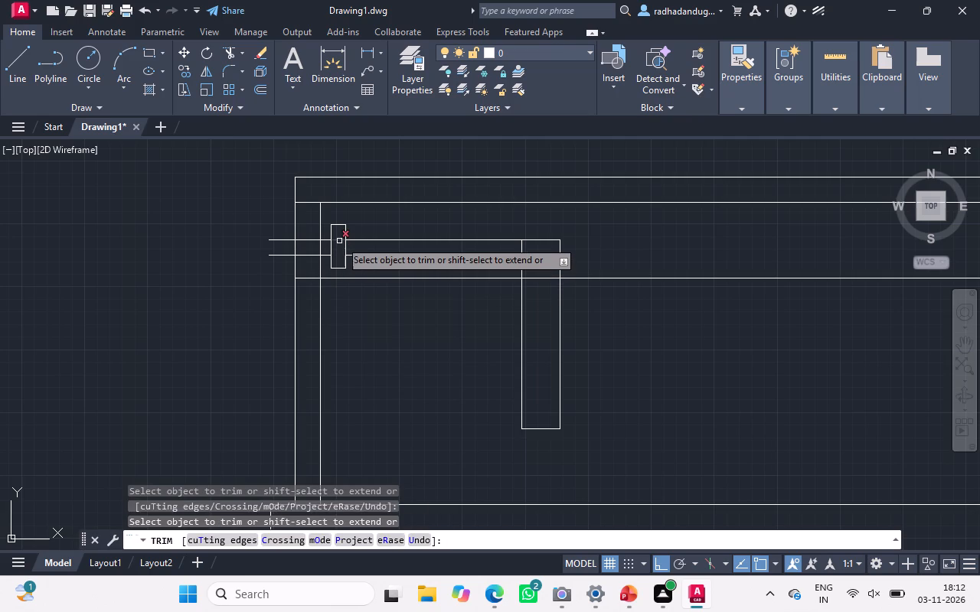
left_click_drag(340, 240, 340, 238)
left_click(340, 238)
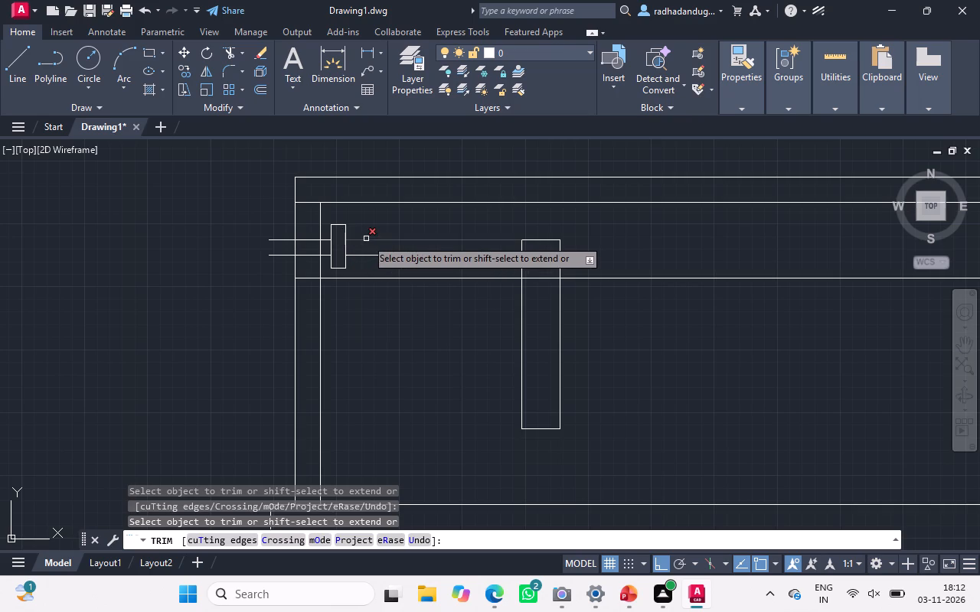
left_click(366, 239)
left_click(366, 256)
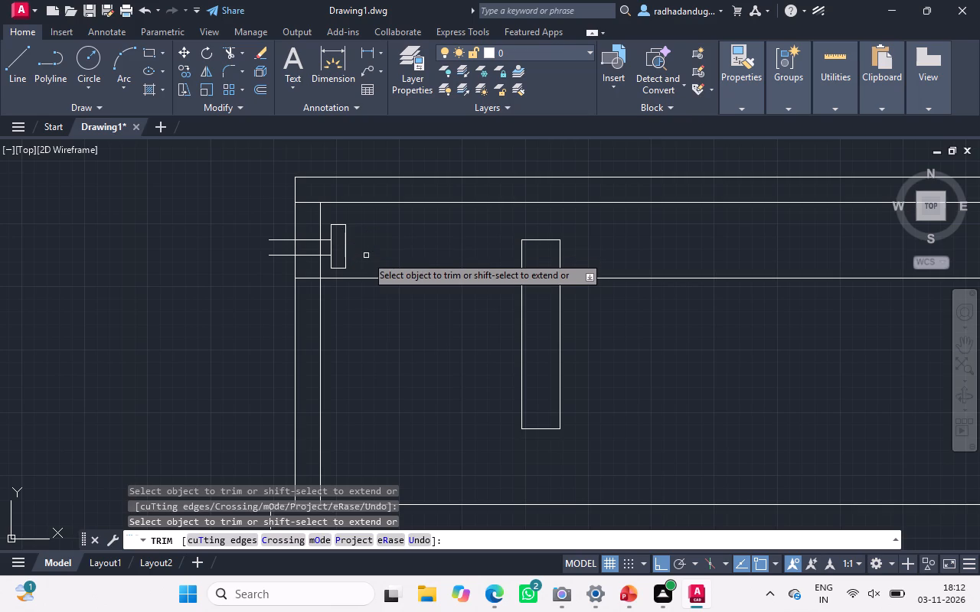
Trim the inner left vertical and the body's left edge between the two short horizontal lines.
left_click(319, 248)
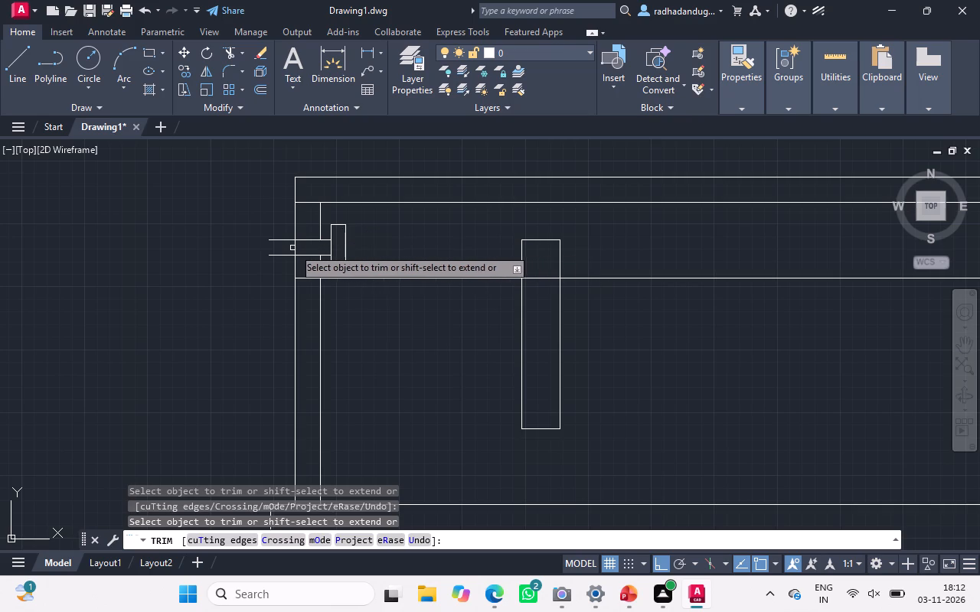
left_click(296, 249)
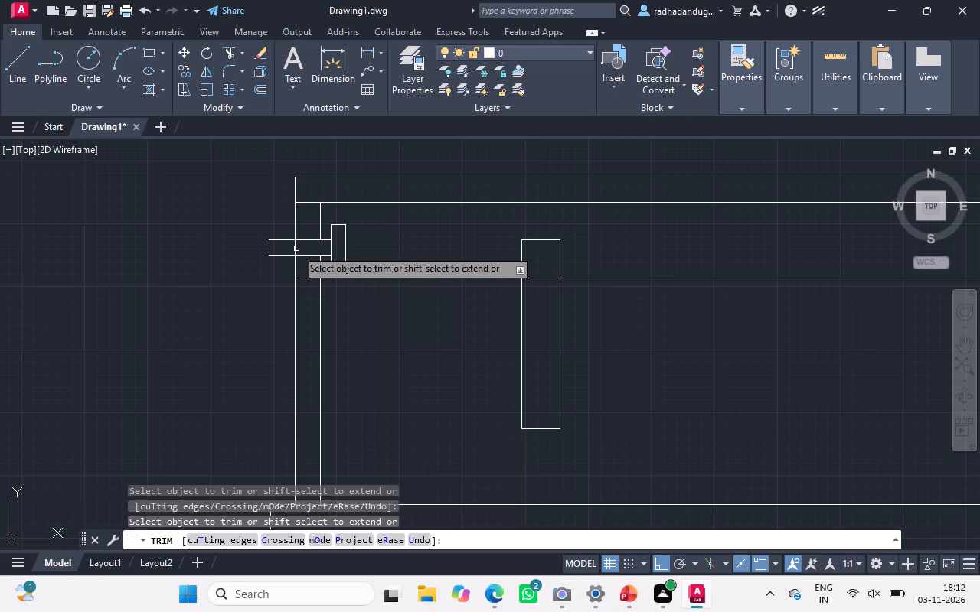
type("l")
key("space")
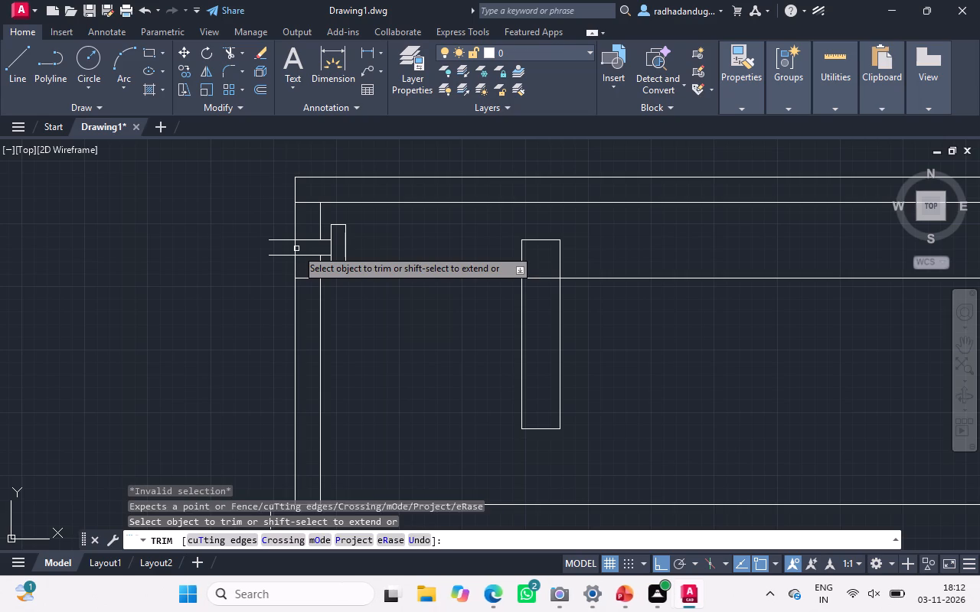
key("Escape")
key("Escape")
key("Escape")
key("Escape")
key("Escape")
key("Escape")
key("Escape")
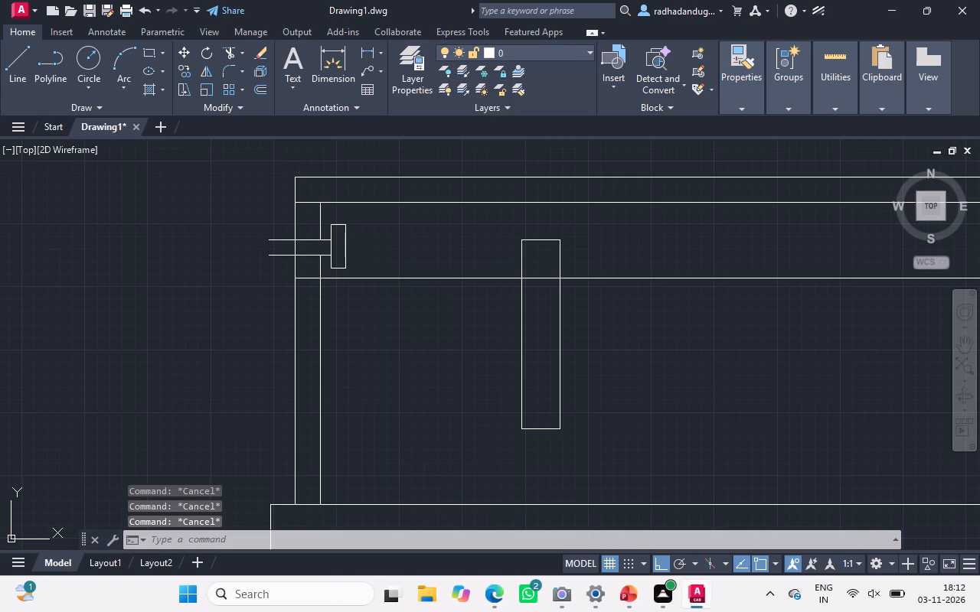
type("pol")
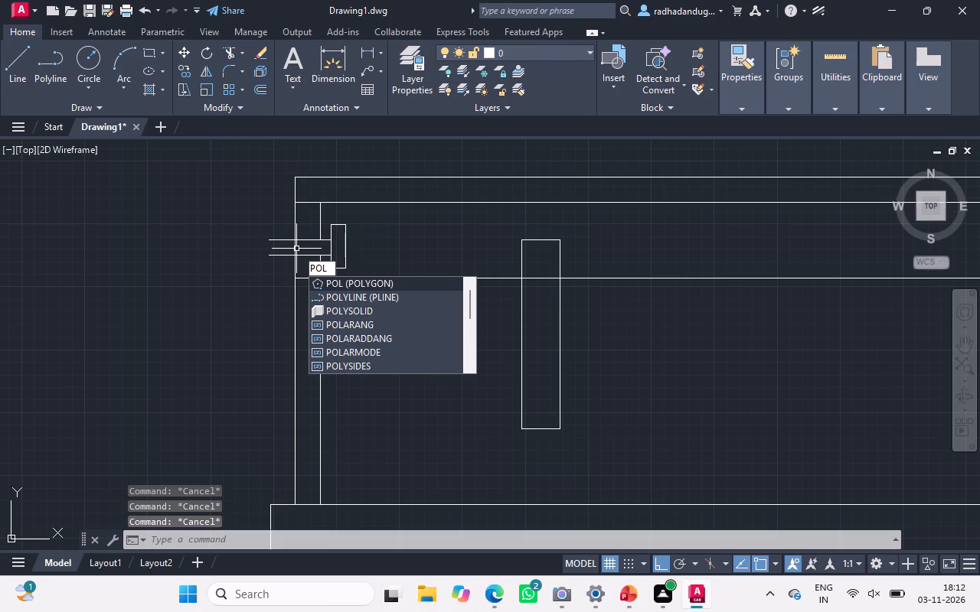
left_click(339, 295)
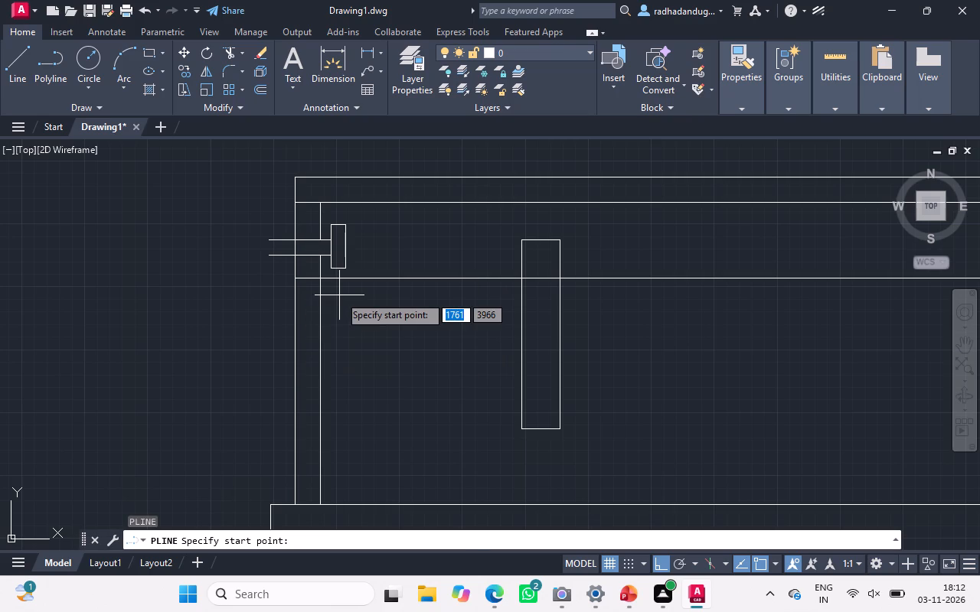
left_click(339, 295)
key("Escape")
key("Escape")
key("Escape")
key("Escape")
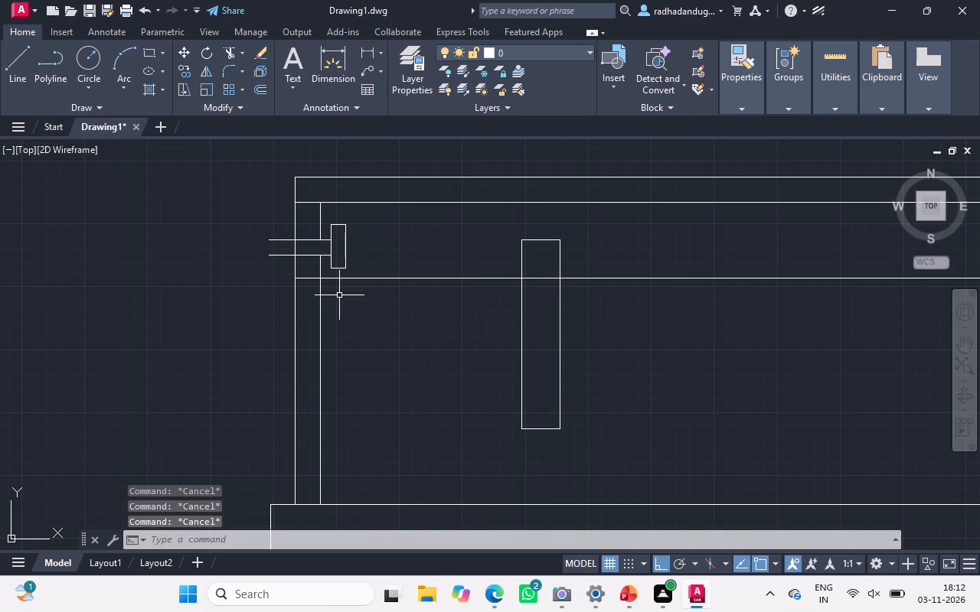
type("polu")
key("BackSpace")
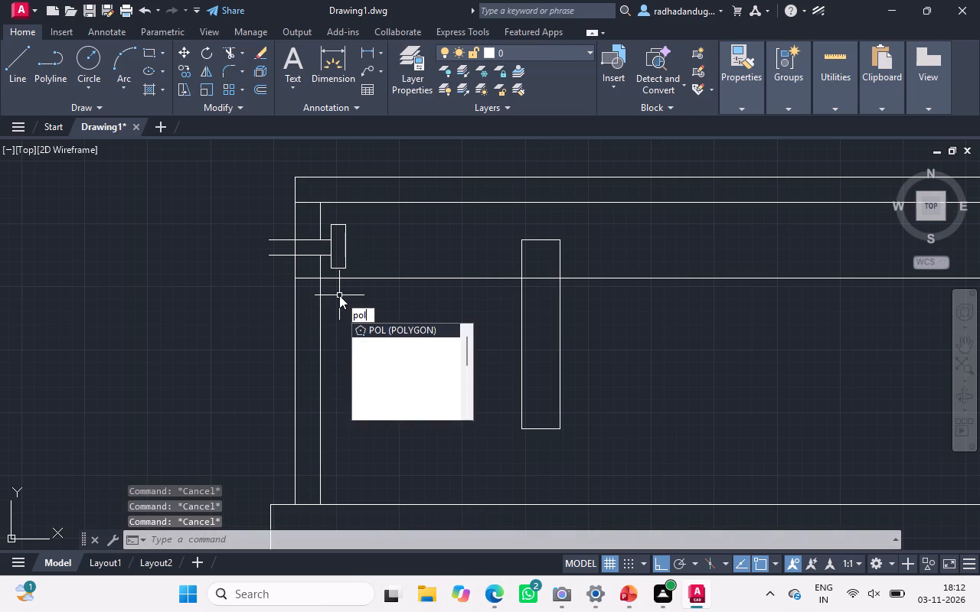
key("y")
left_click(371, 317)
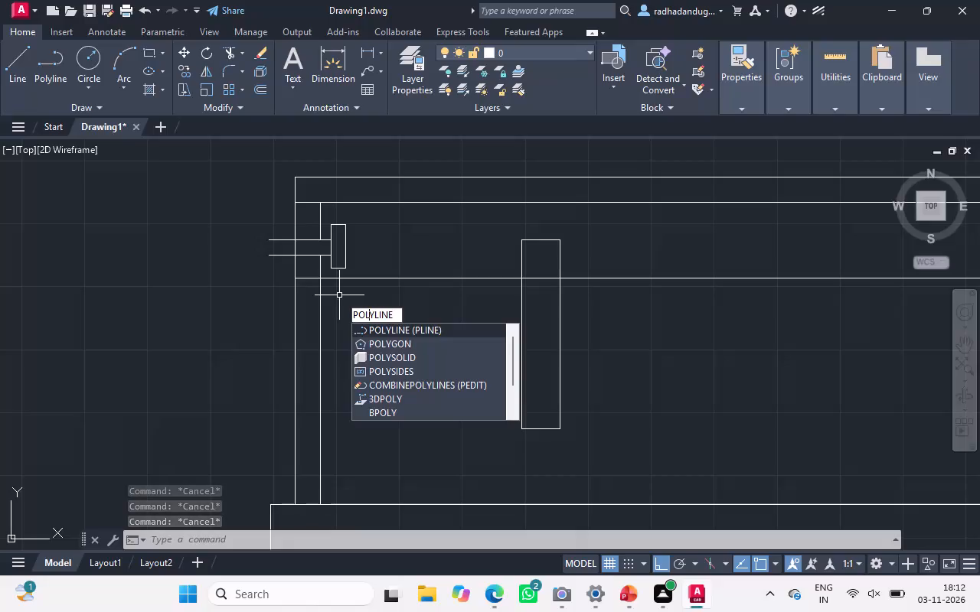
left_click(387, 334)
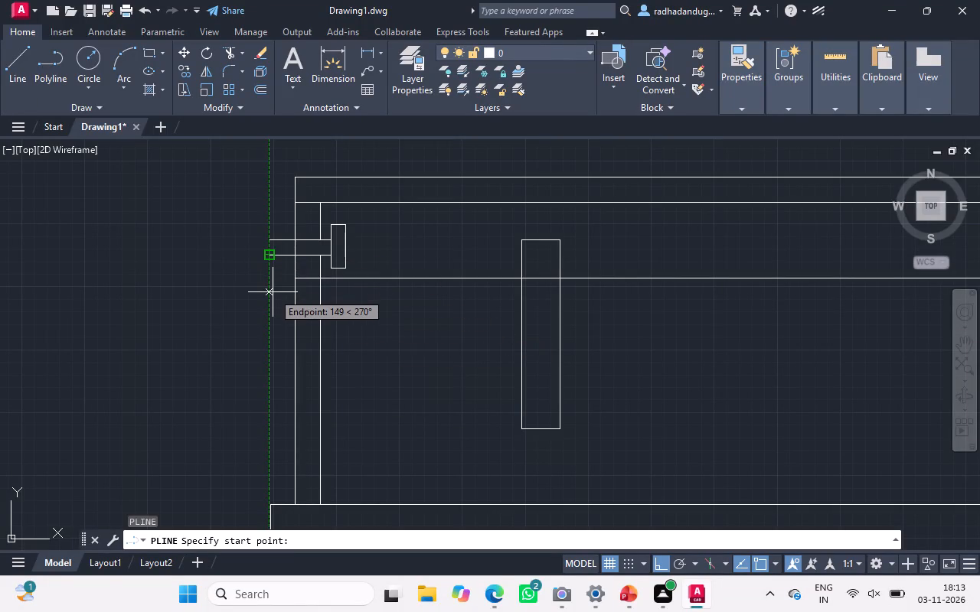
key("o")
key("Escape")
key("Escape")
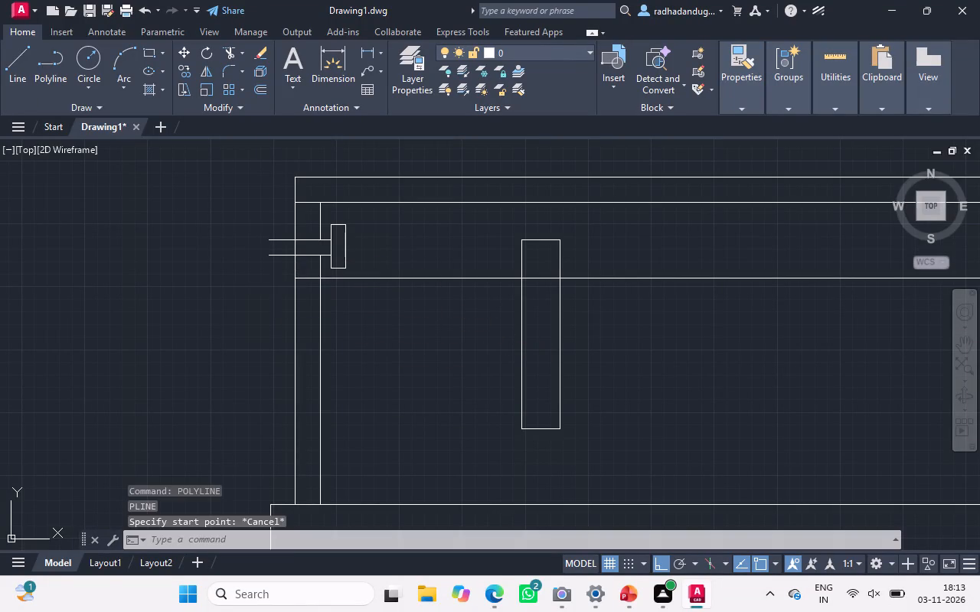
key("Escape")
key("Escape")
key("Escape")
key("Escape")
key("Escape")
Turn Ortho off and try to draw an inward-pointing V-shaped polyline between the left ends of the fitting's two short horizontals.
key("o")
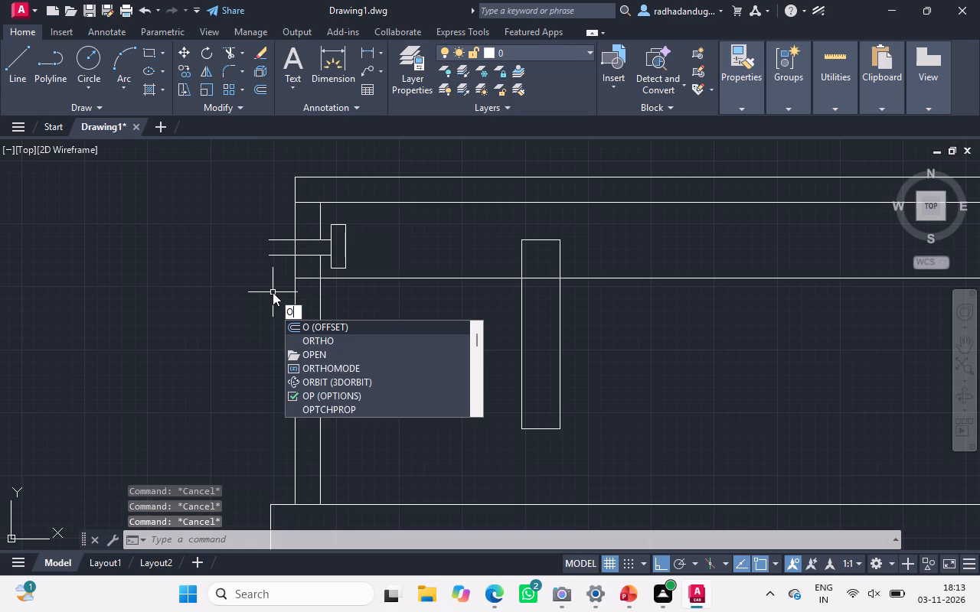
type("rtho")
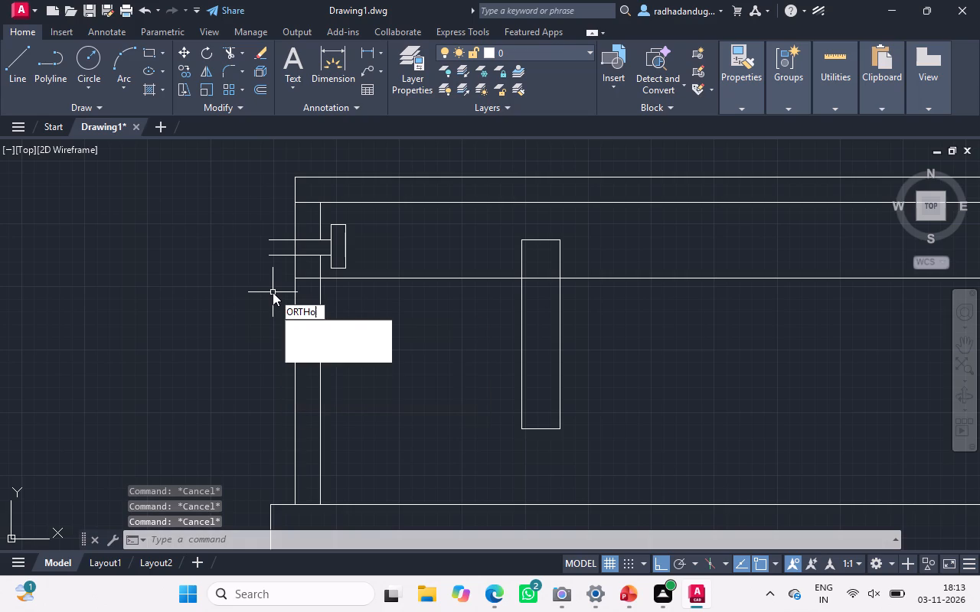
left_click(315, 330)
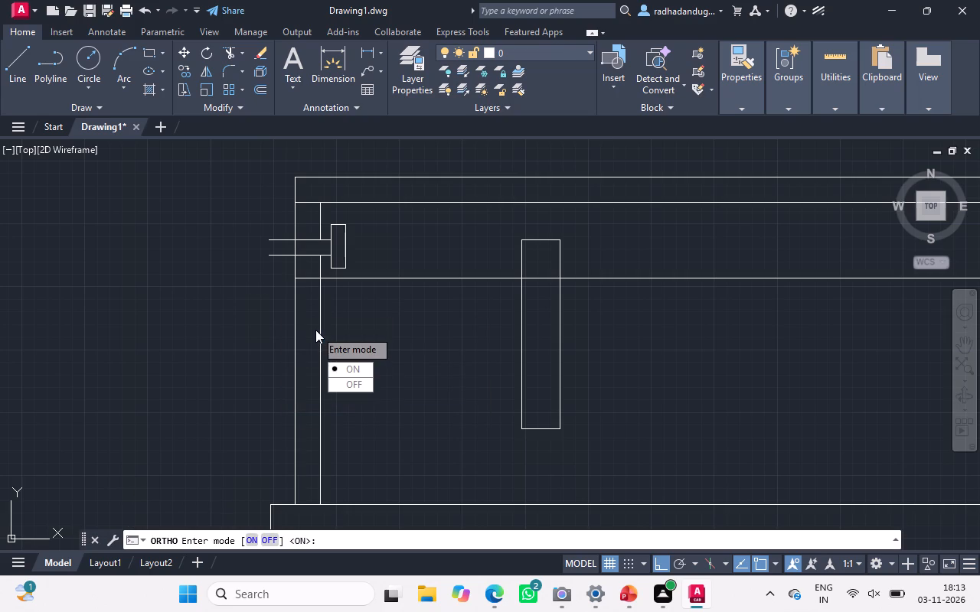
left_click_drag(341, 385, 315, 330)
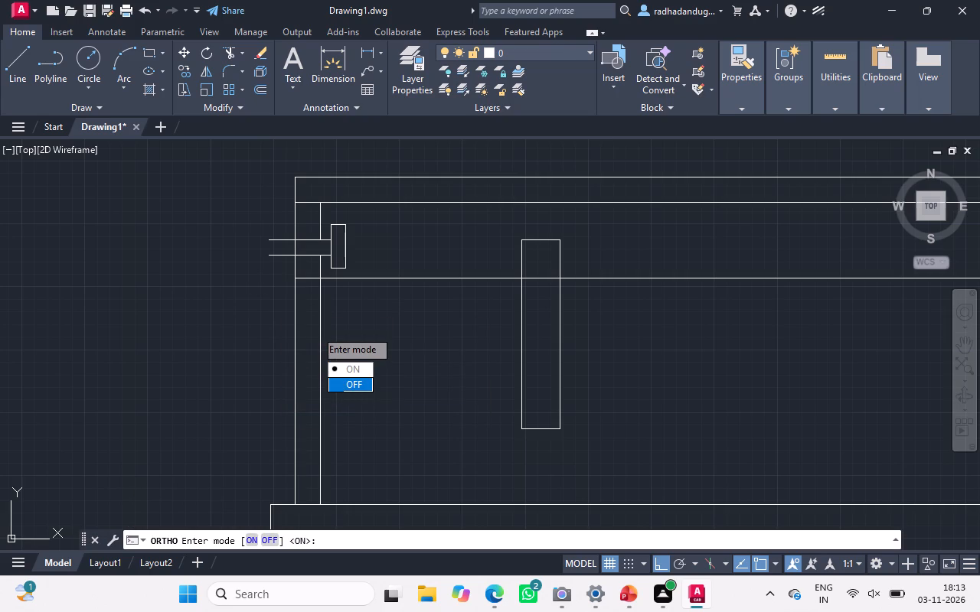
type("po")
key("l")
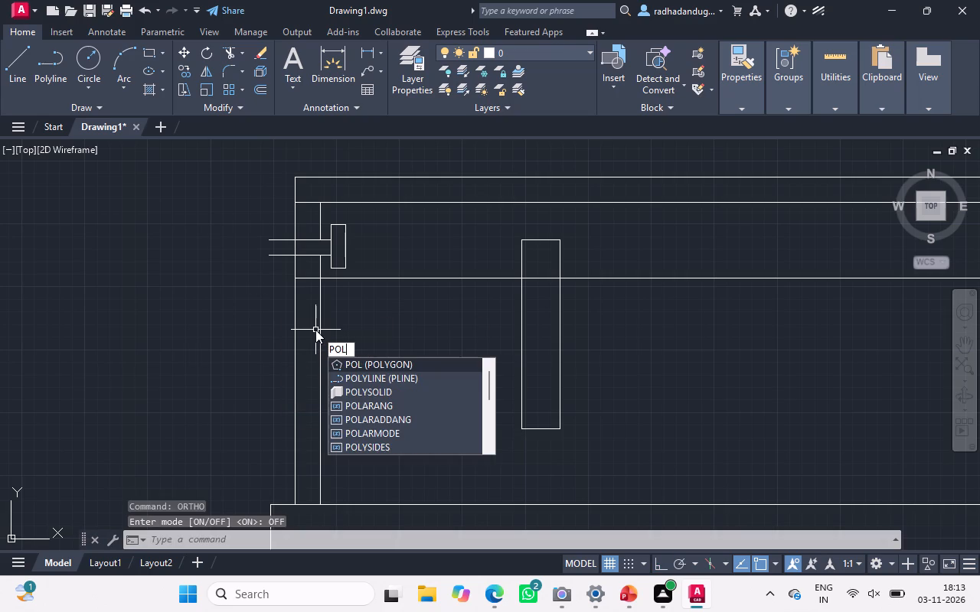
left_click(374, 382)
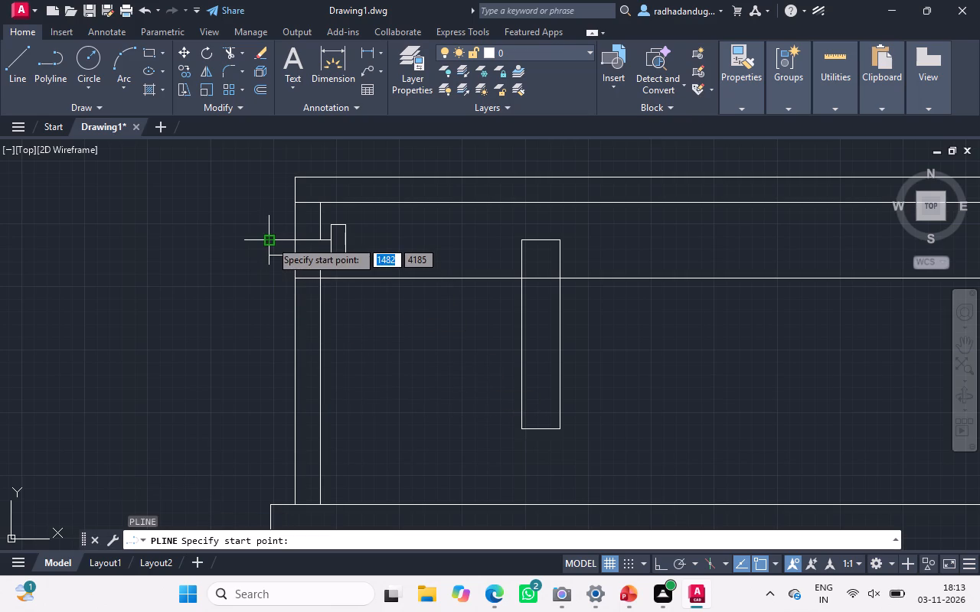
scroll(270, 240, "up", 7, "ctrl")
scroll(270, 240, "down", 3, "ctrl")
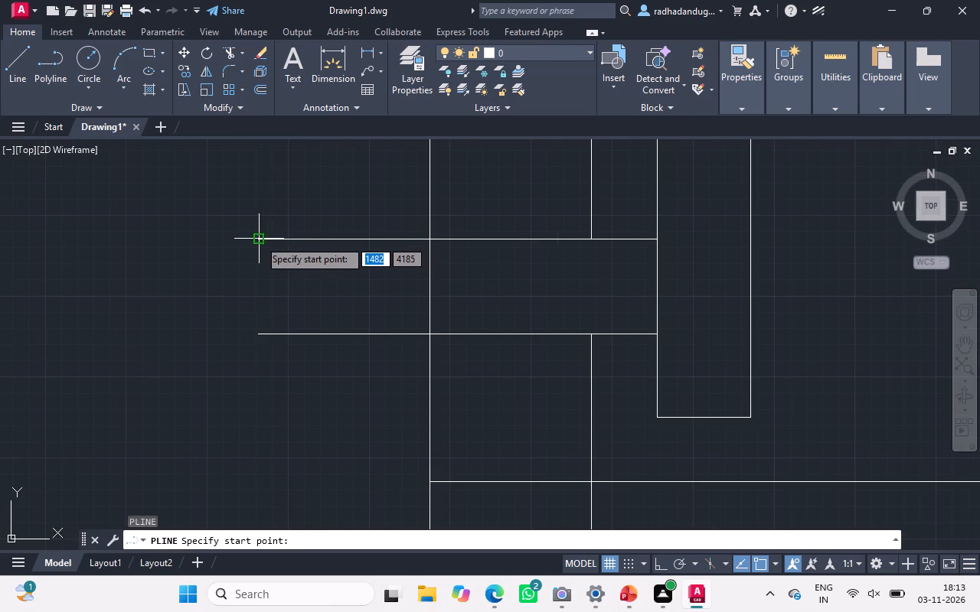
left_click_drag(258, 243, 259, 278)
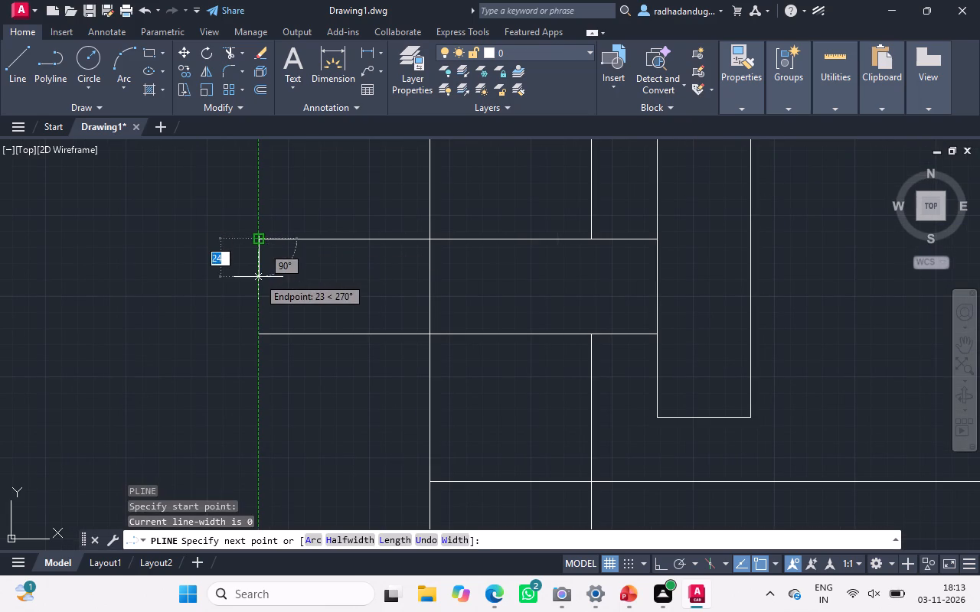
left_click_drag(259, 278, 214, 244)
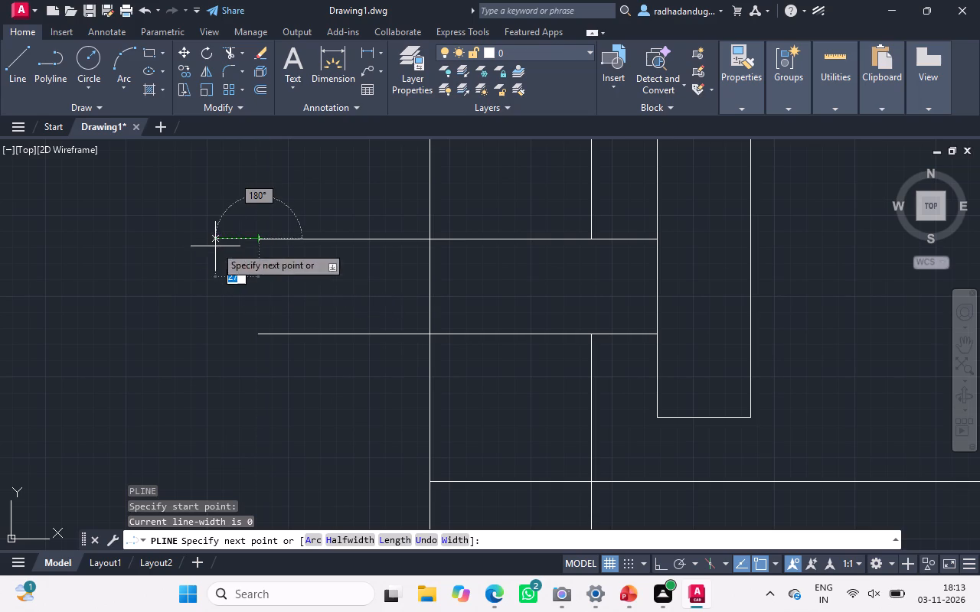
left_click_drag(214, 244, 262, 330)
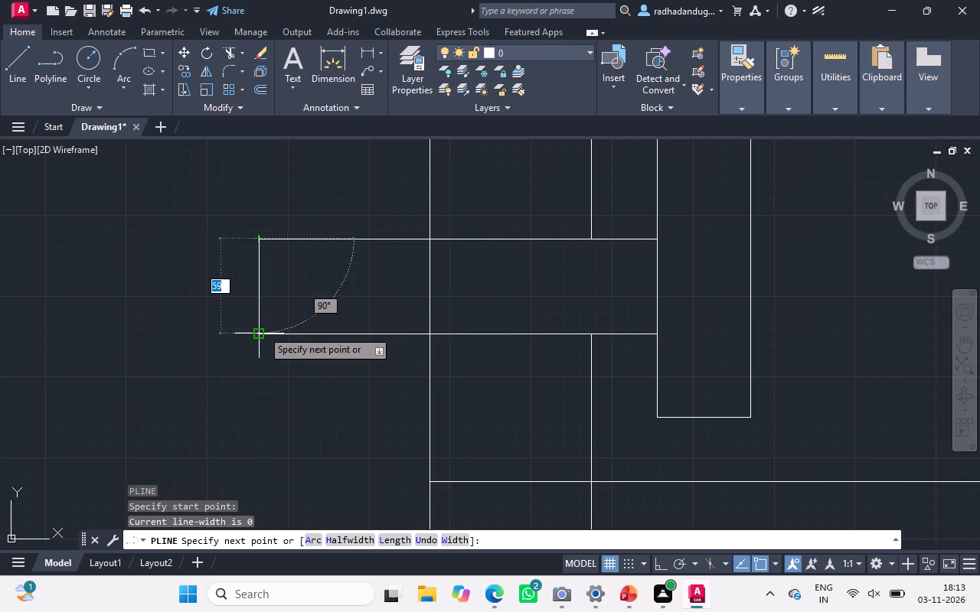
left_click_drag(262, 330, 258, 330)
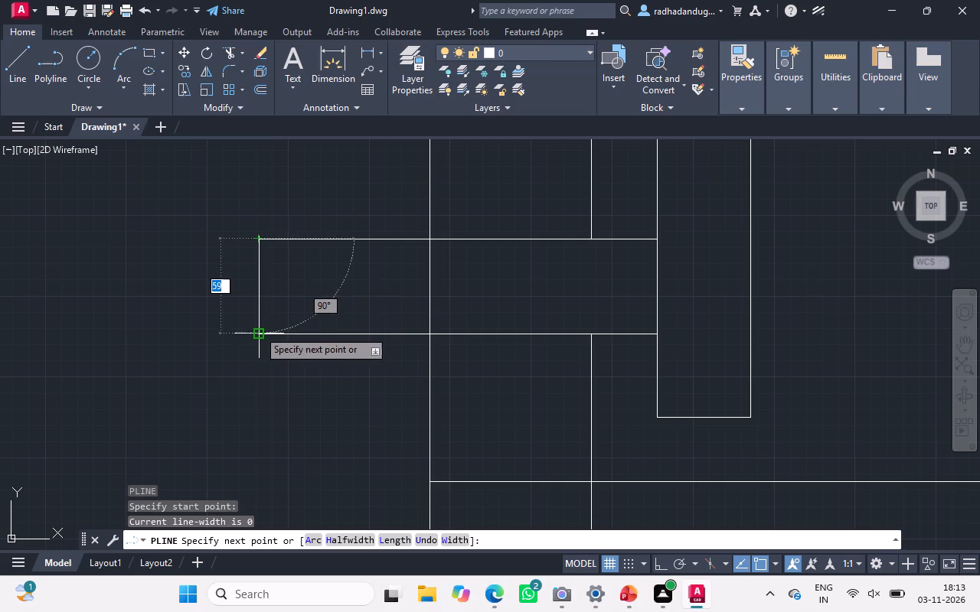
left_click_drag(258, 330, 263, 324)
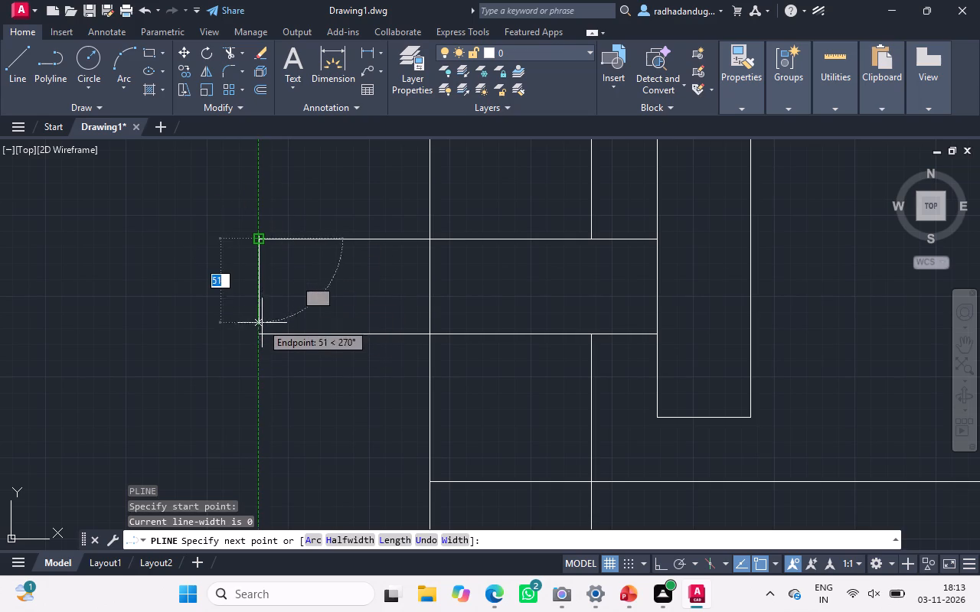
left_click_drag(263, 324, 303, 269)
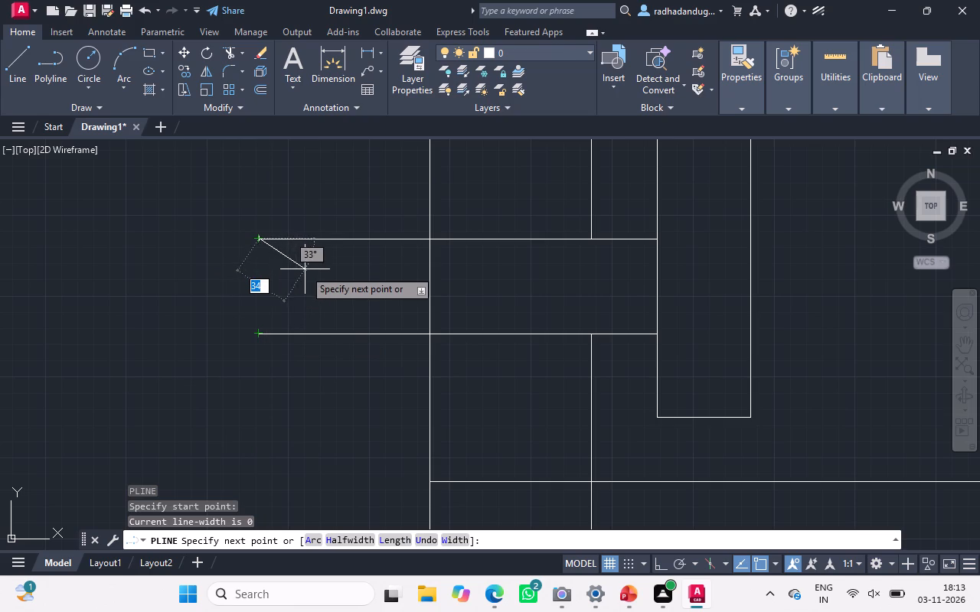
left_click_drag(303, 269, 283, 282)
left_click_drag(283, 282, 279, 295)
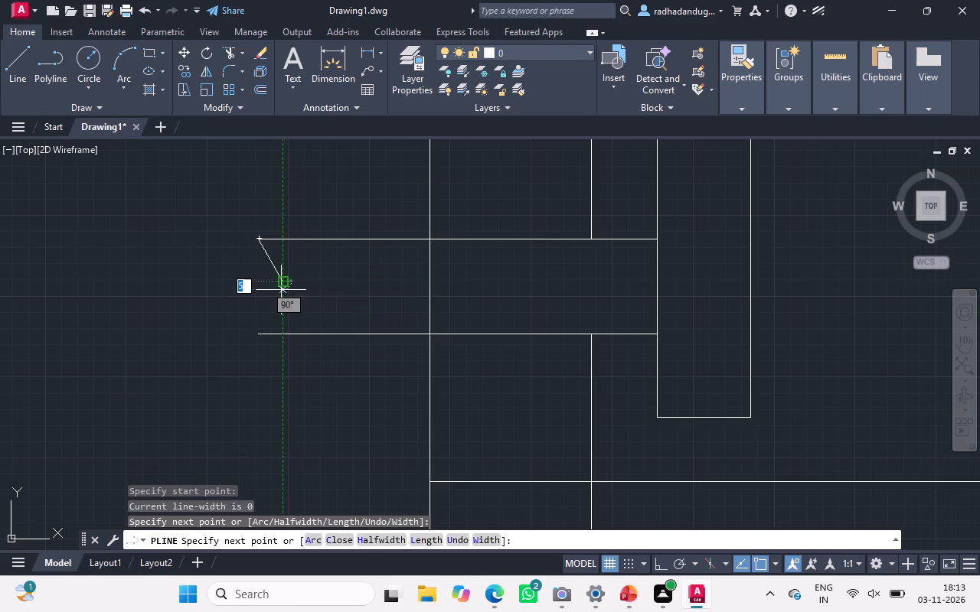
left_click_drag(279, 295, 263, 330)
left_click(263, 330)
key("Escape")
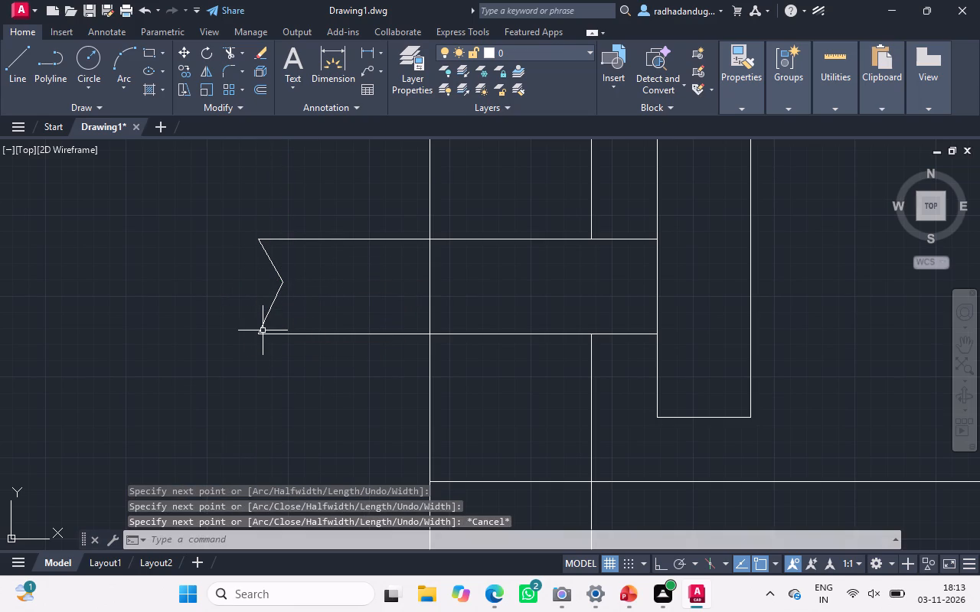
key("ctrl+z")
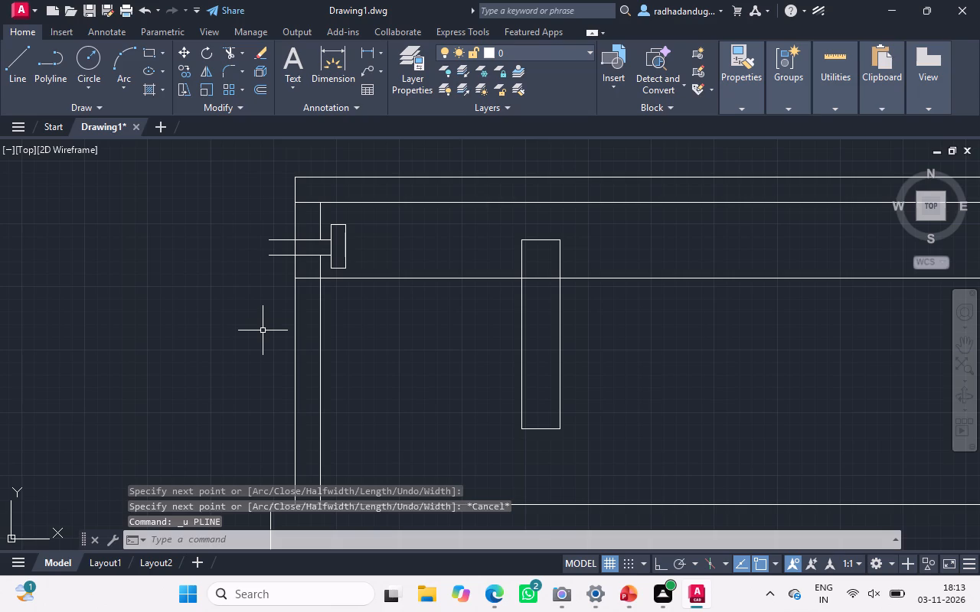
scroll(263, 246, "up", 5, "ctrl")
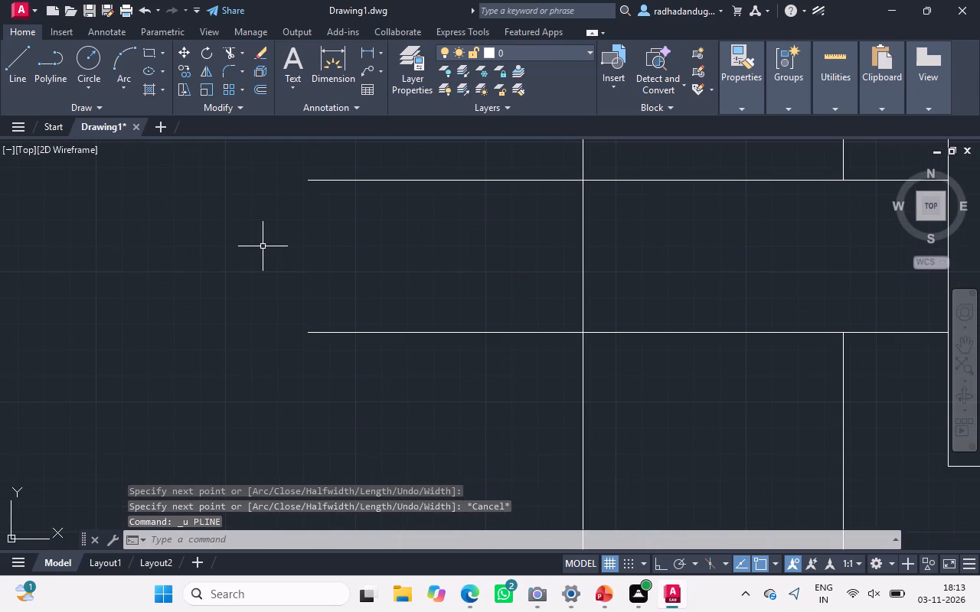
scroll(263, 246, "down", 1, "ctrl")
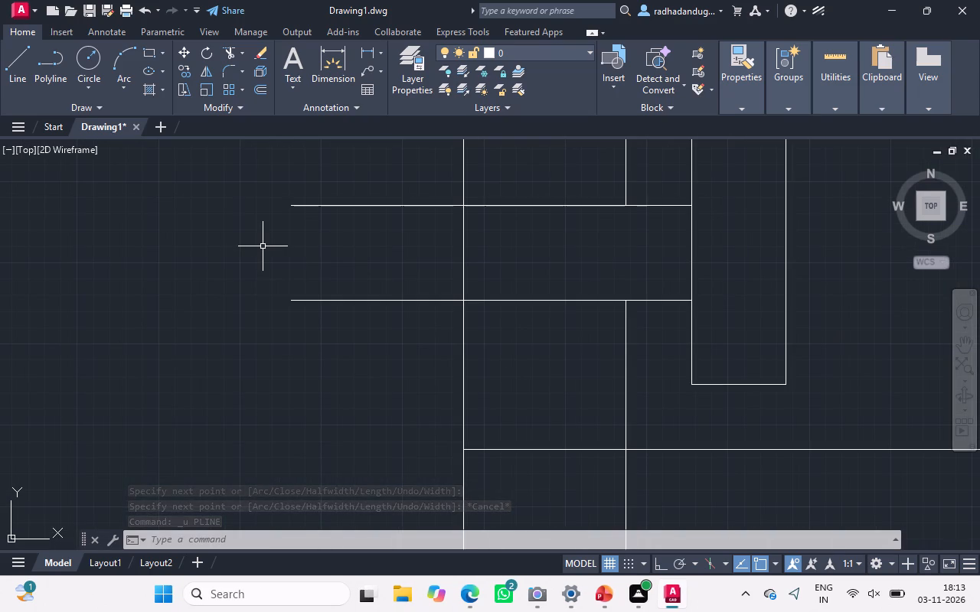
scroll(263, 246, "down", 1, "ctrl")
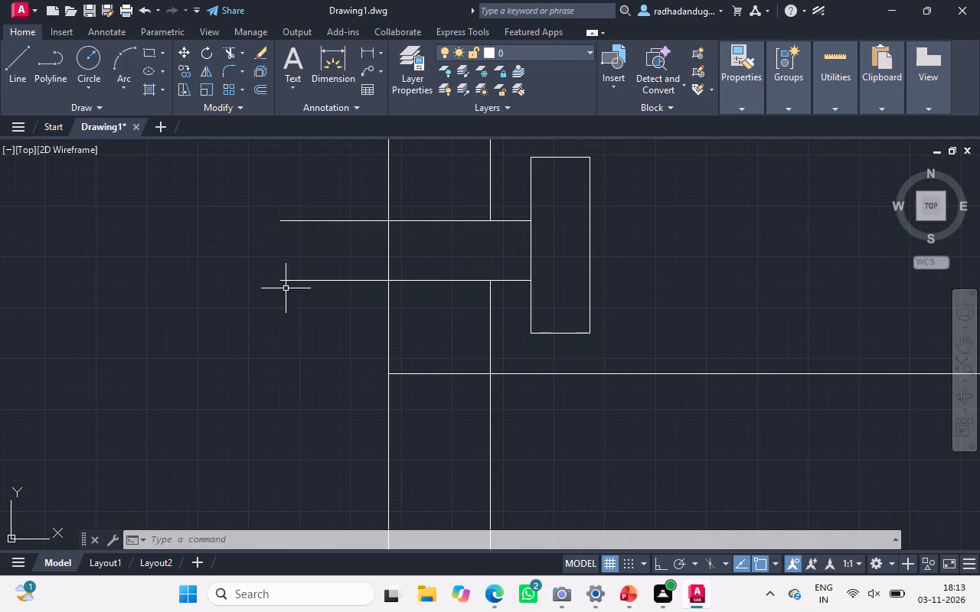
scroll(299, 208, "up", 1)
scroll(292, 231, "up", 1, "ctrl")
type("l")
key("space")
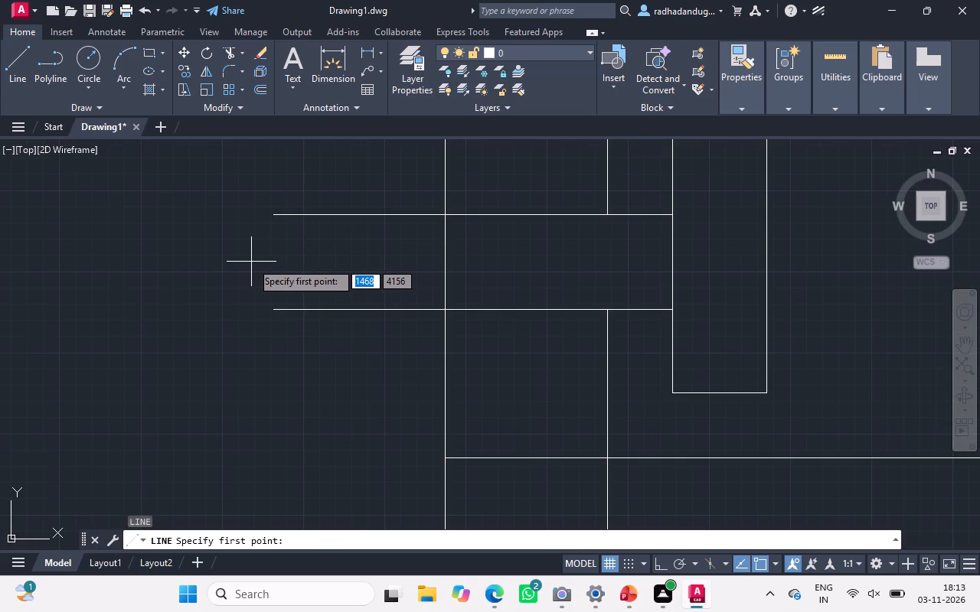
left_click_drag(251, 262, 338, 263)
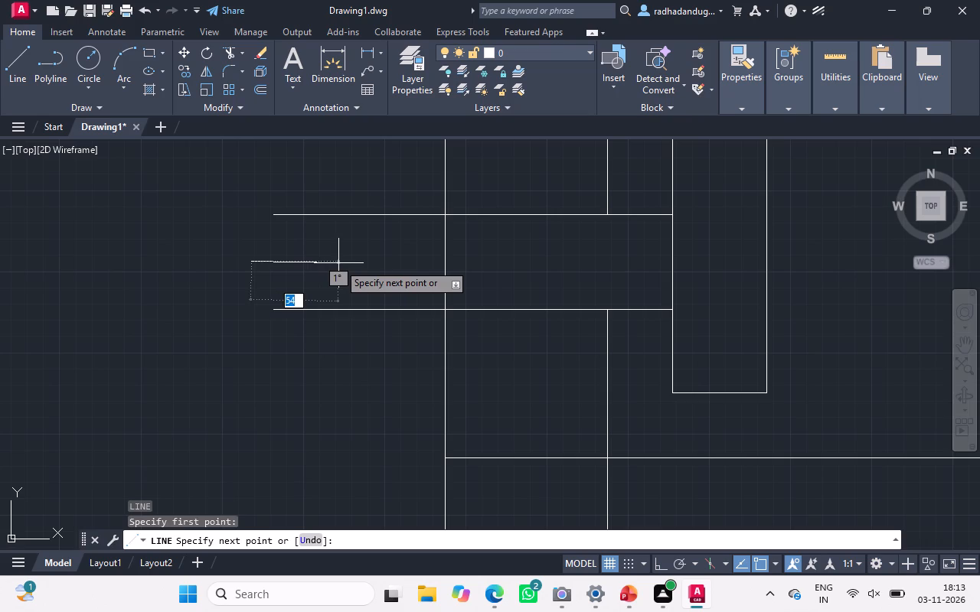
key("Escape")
Turn Ortho on and draw a short horizontal guide line between the fitting's two horizontals, crossing their open left ends.
key("o")
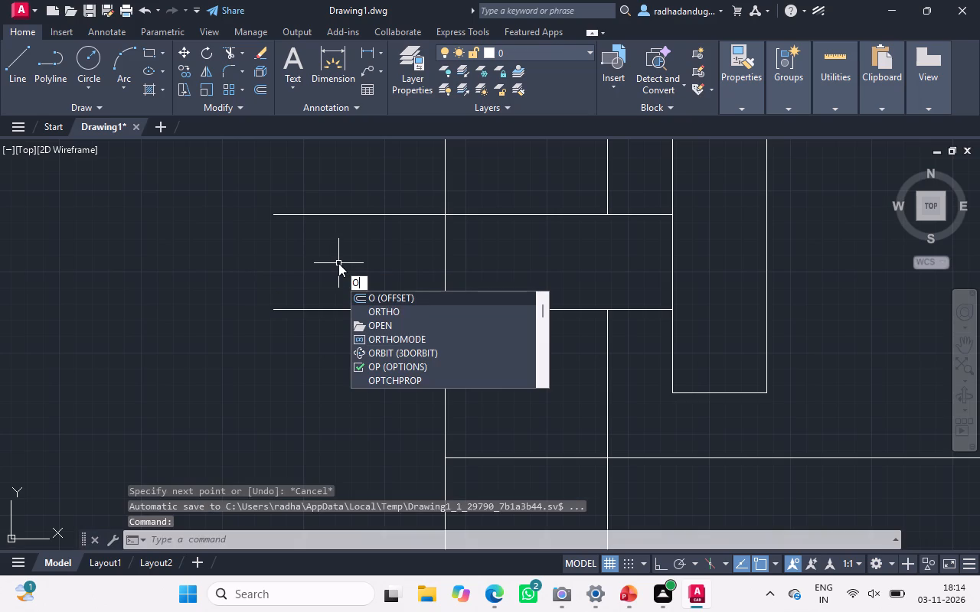
key("r")
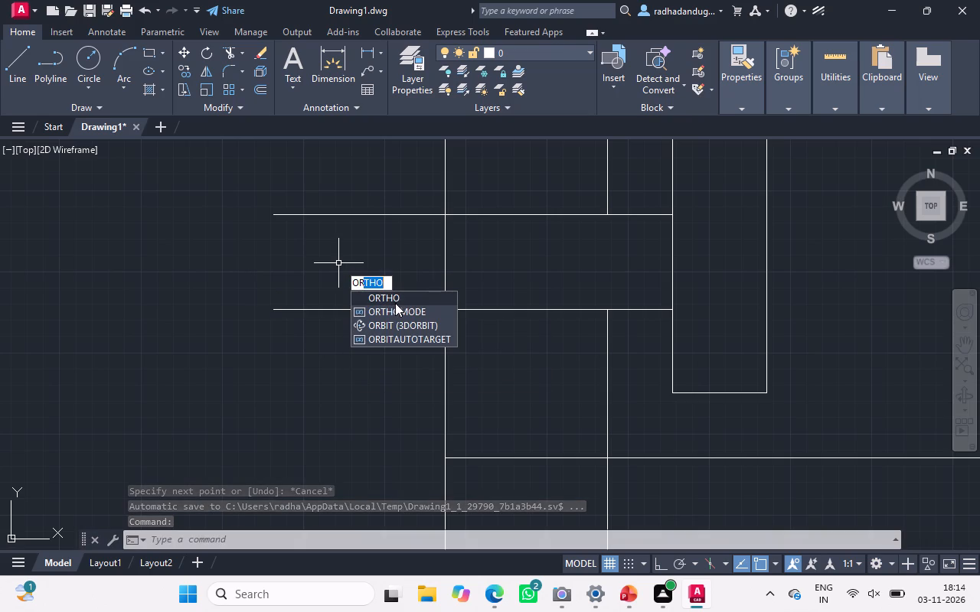
left_click(397, 302)
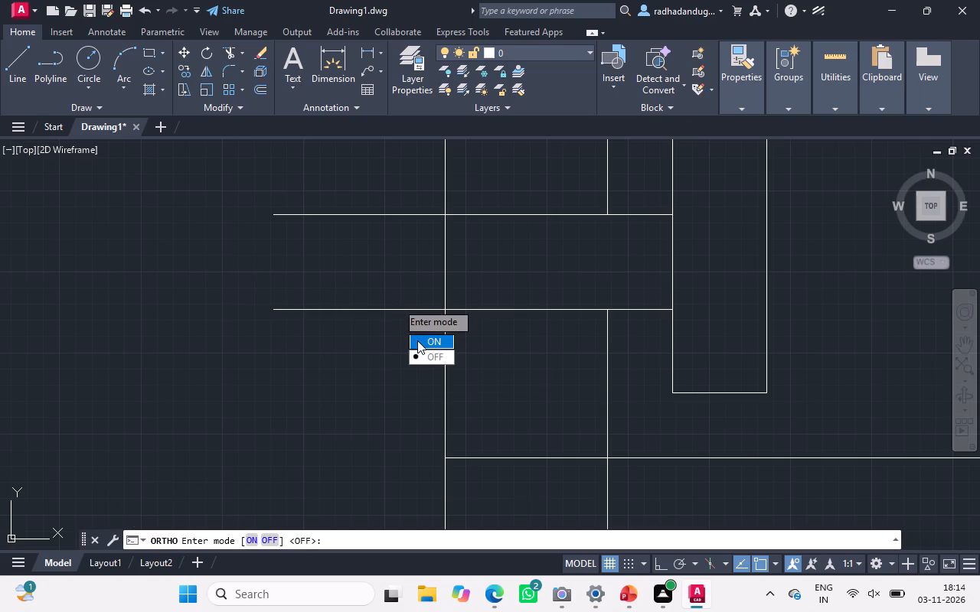
left_click_drag(417, 340, 397, 302)
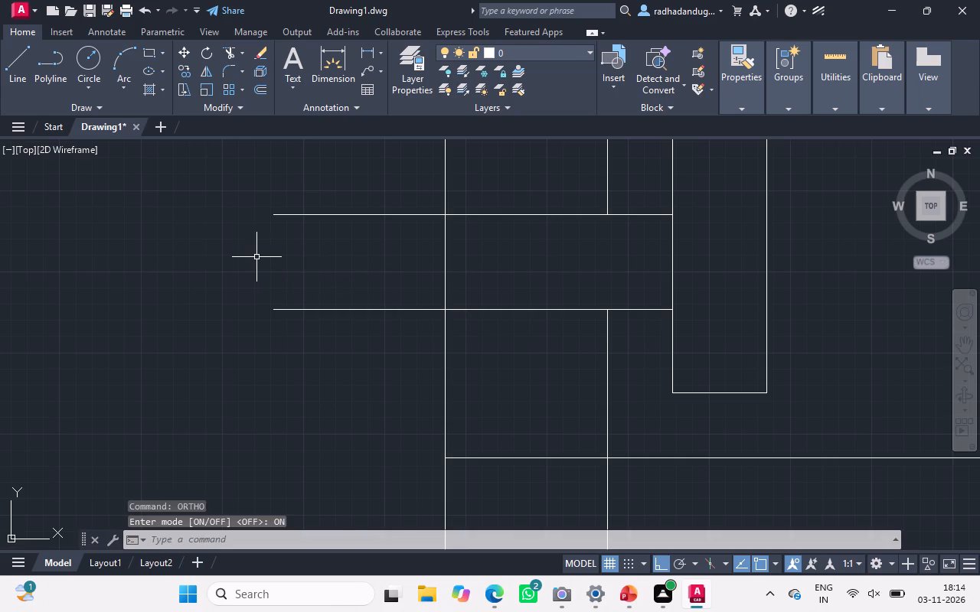
type("l")
key("space")
left_click_drag(256, 257, 304, 255)
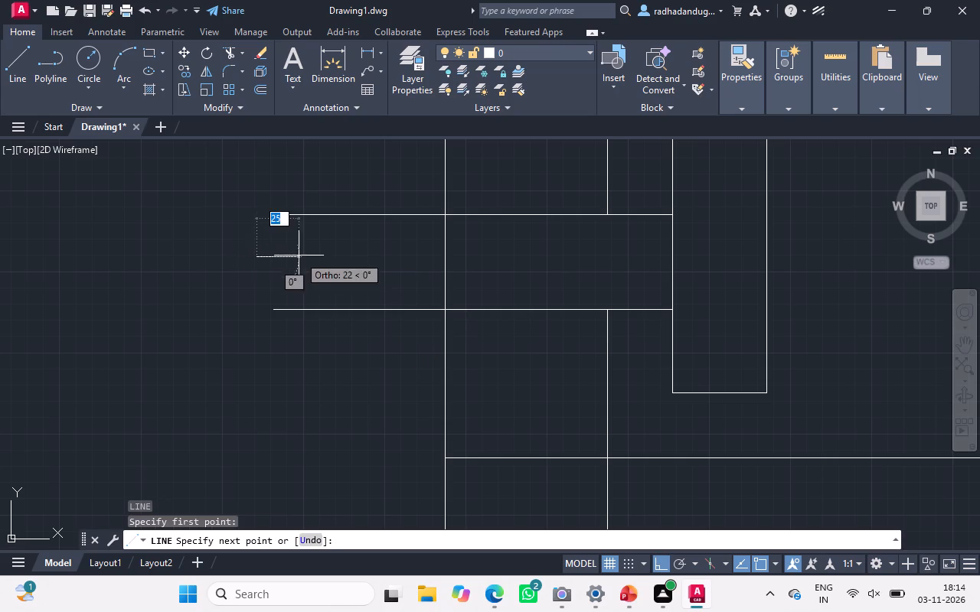
left_click_drag(304, 255, 342, 257)
left_click(342, 257)
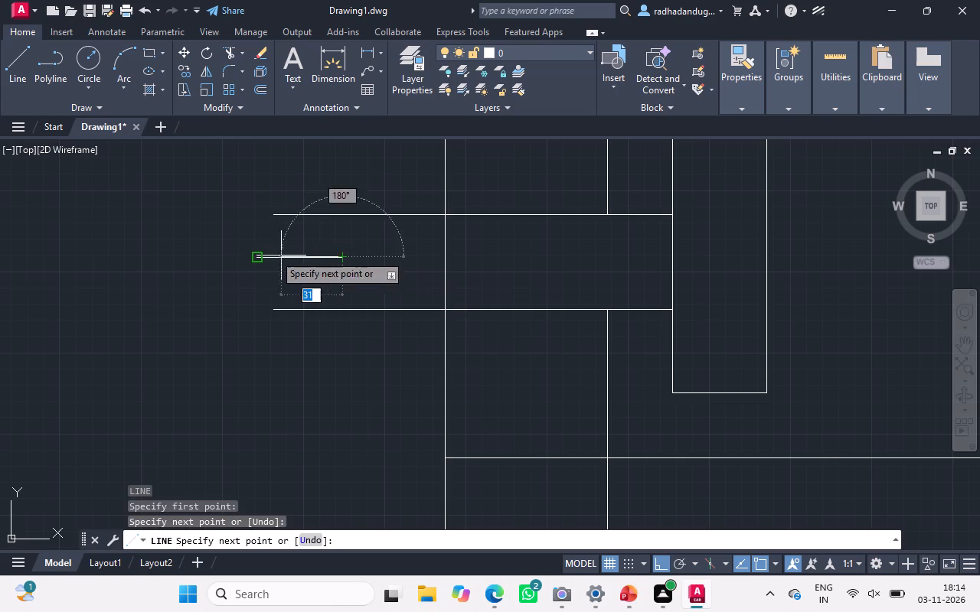
key("Escape")
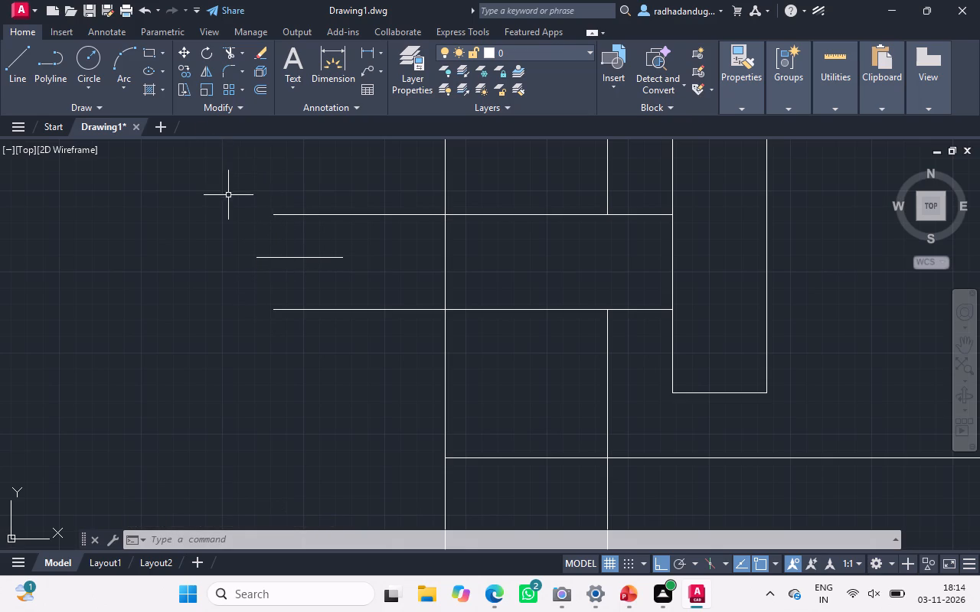
Draw a Start, End, Direction arc from the upper horizontal's left end down to the guide line, bulging inward.
left_click(130, 44)
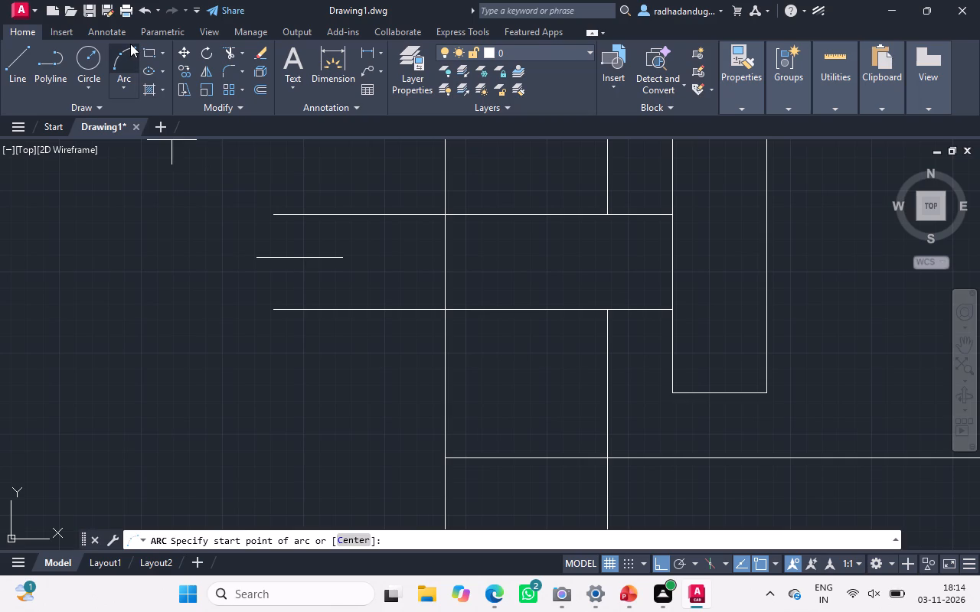
left_click(122, 83)
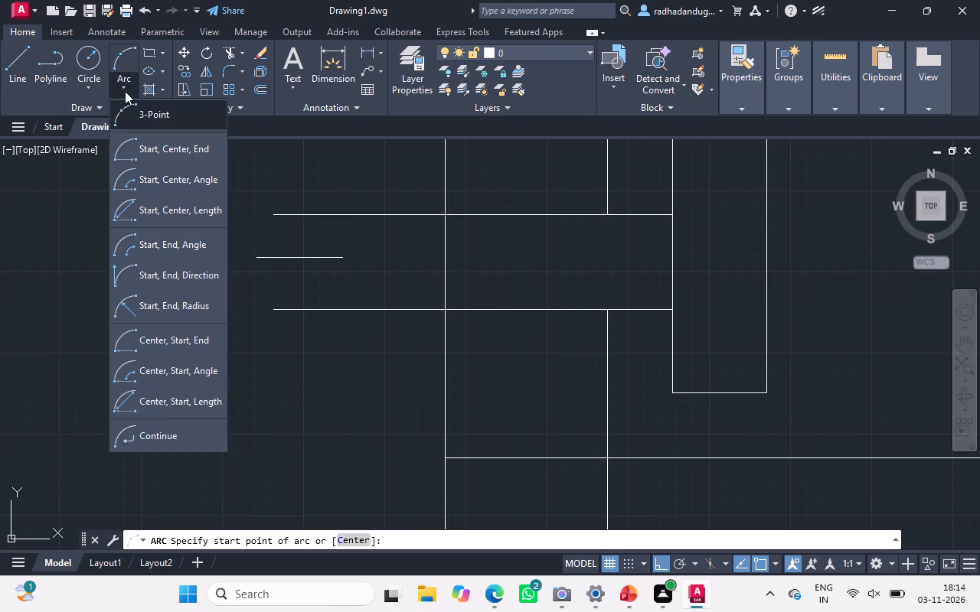
left_click(190, 277)
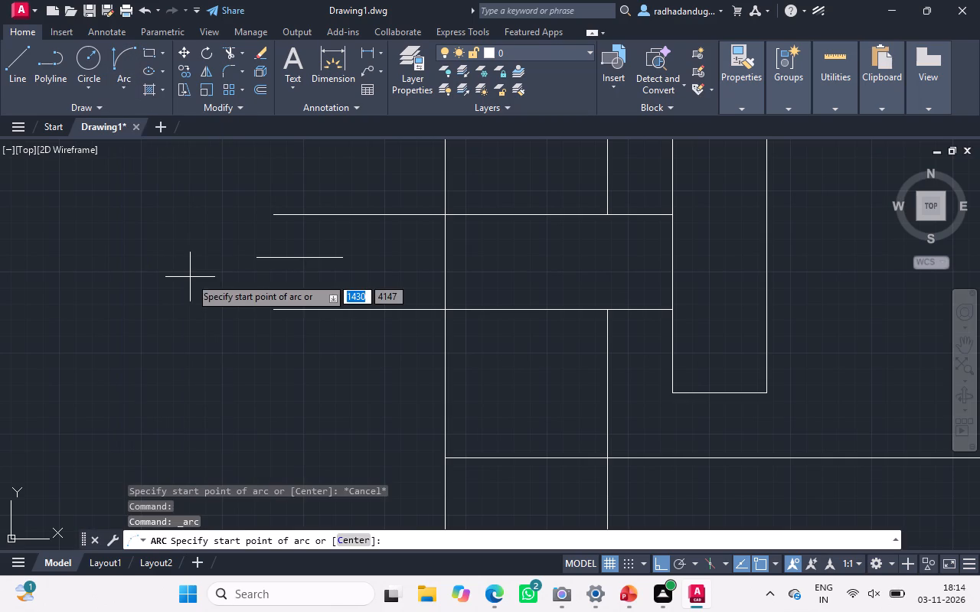
left_click(273, 215)
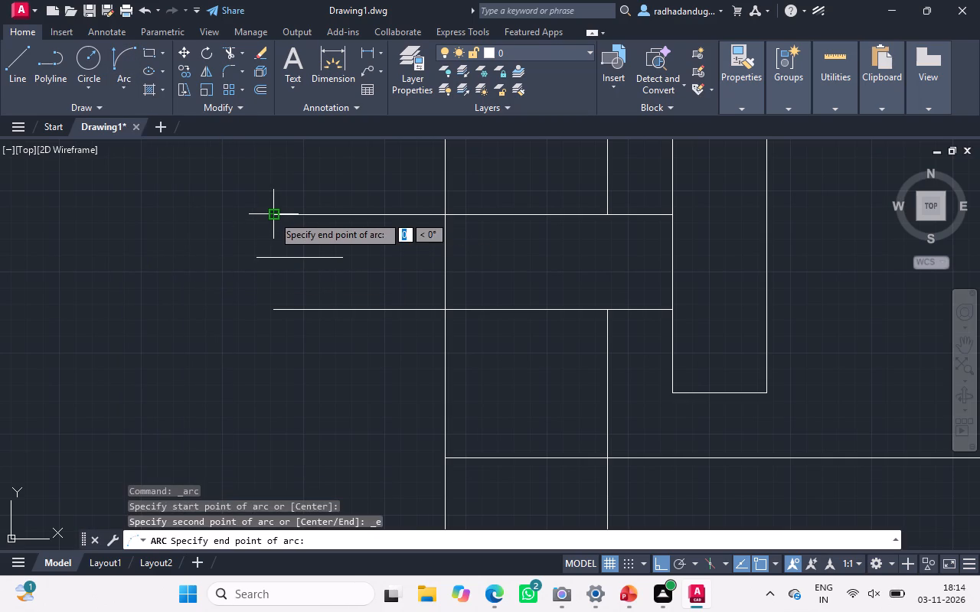
left_click(273, 253)
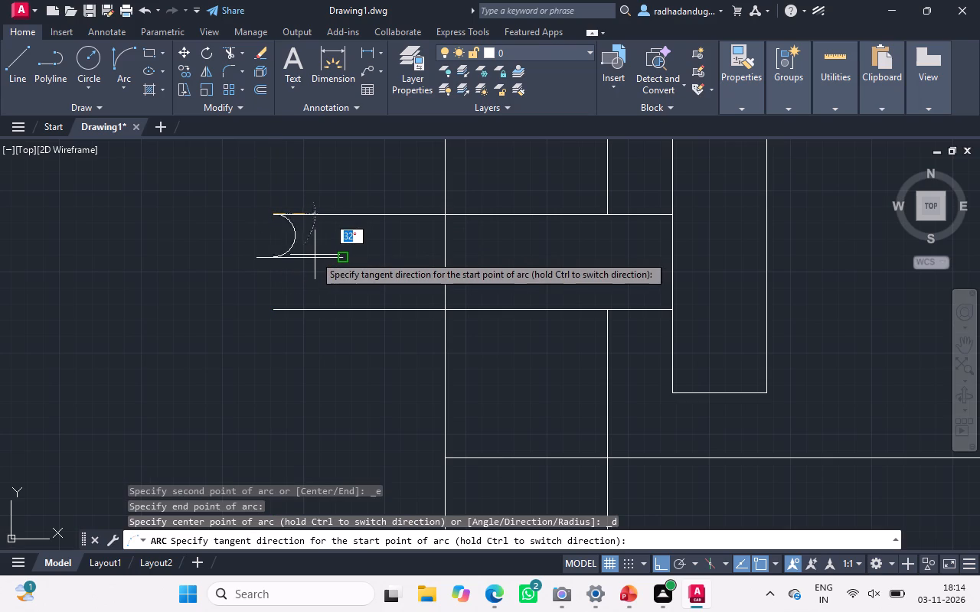
scroll(314, 255, "up", 5, "ctrl")
scroll(314, 255, "down", 2, "ctrl")
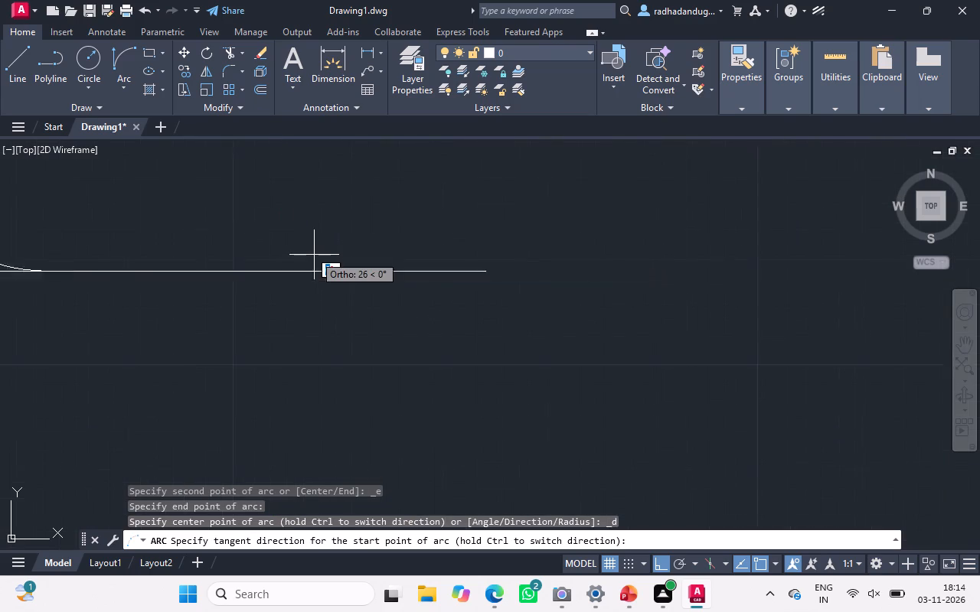
scroll(314, 255, "down", 1, "ctrl")
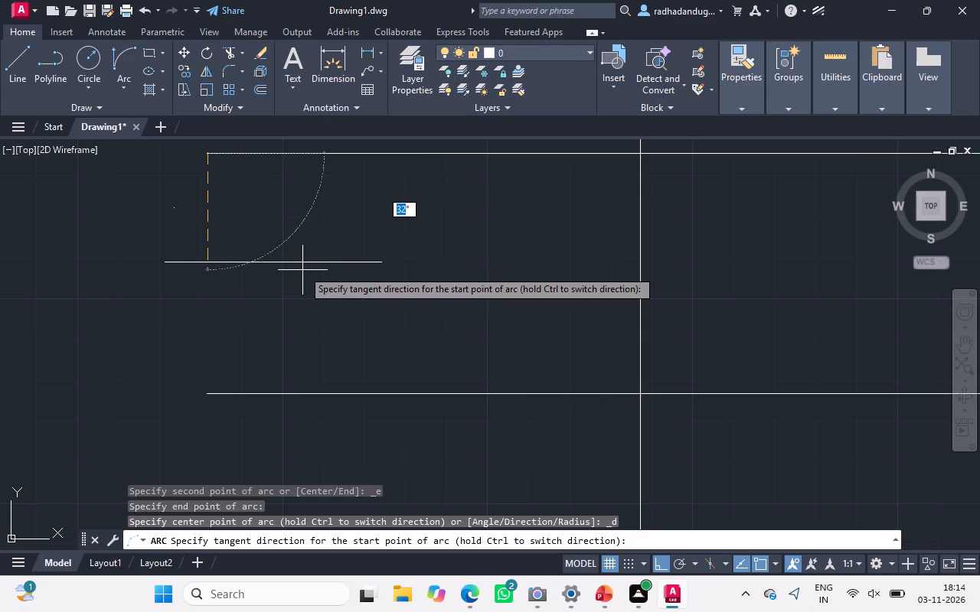
key("space")
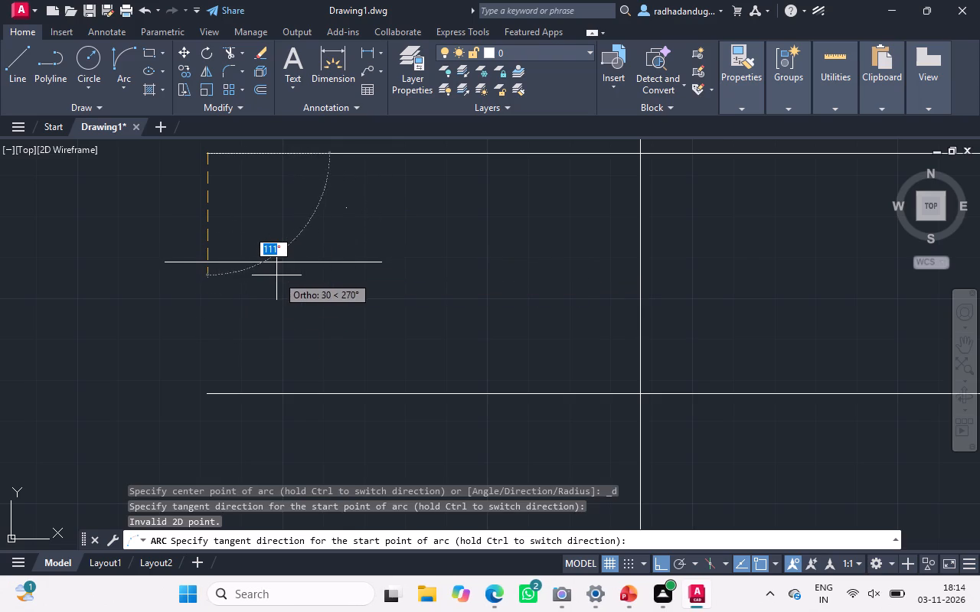
scroll(356, 303, "up", 3, "ctrl")
scroll(356, 303, "down", 5, "ctrl")
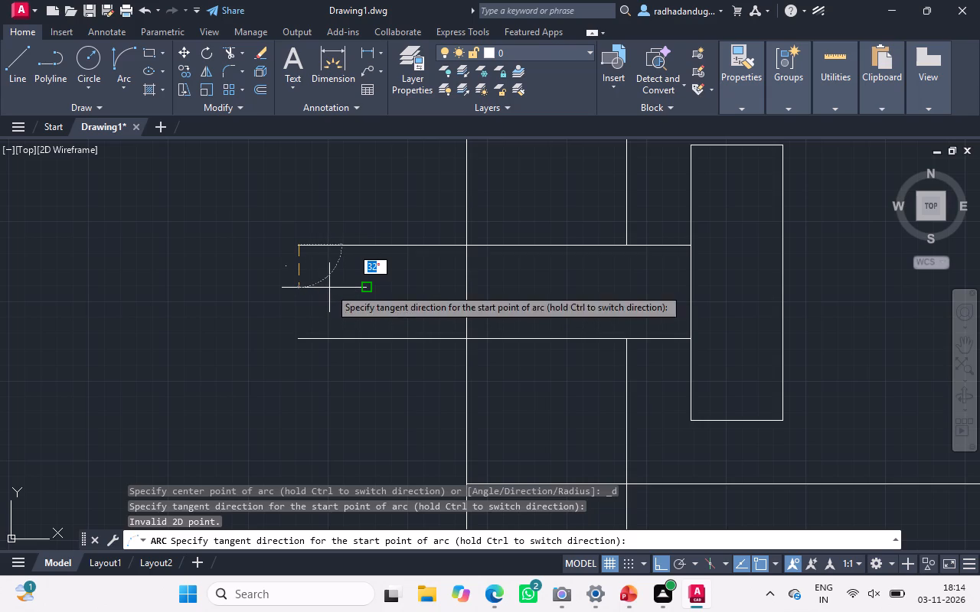
left_click(329, 288)
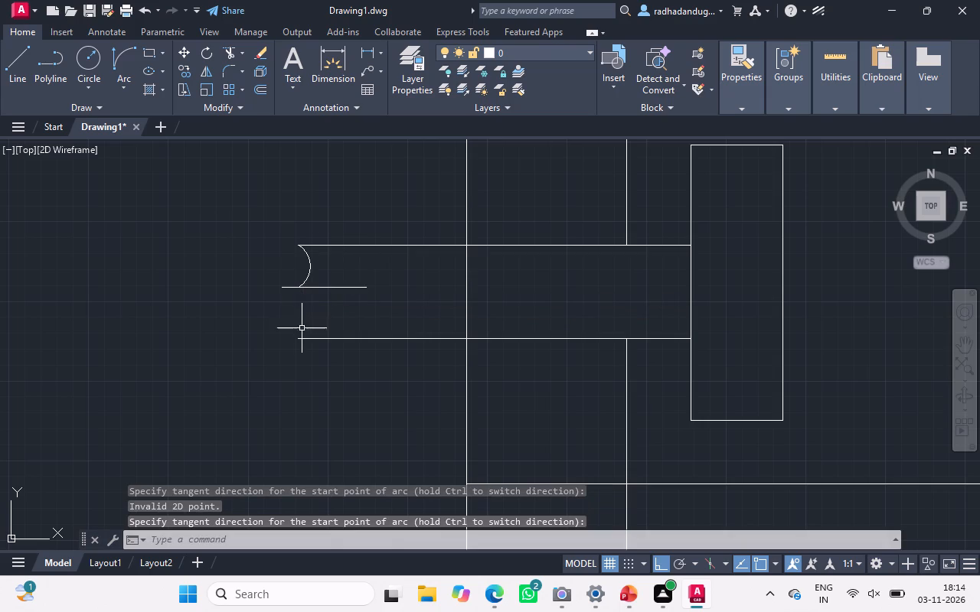
Draw an arc from the inward arc's lower end to the lower horizontal's left end, bulging outward with a 180° start direction.
left_click(121, 58)
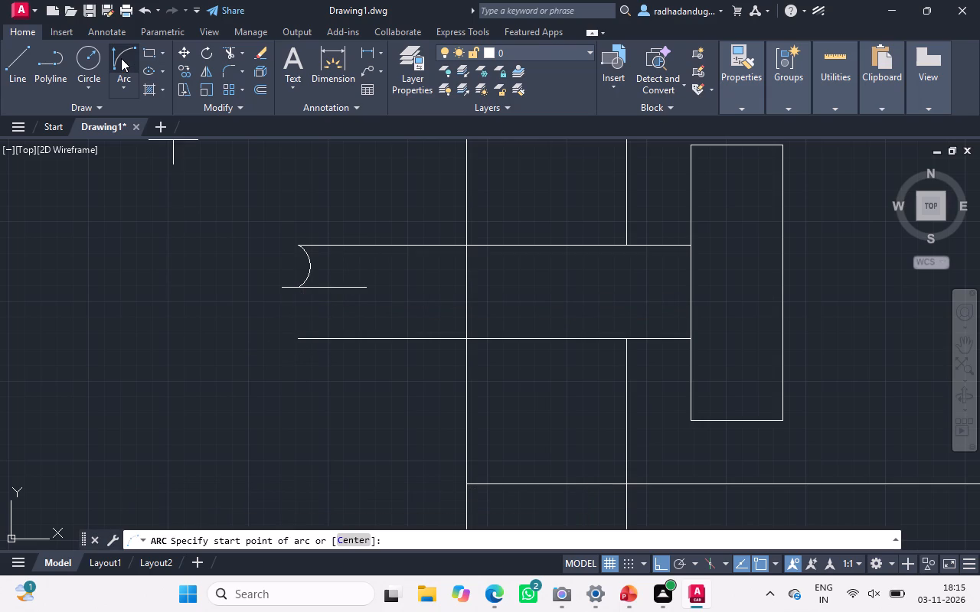
left_click_drag(299, 291, 300, 340)
left_click_drag(300, 340, 275, 337)
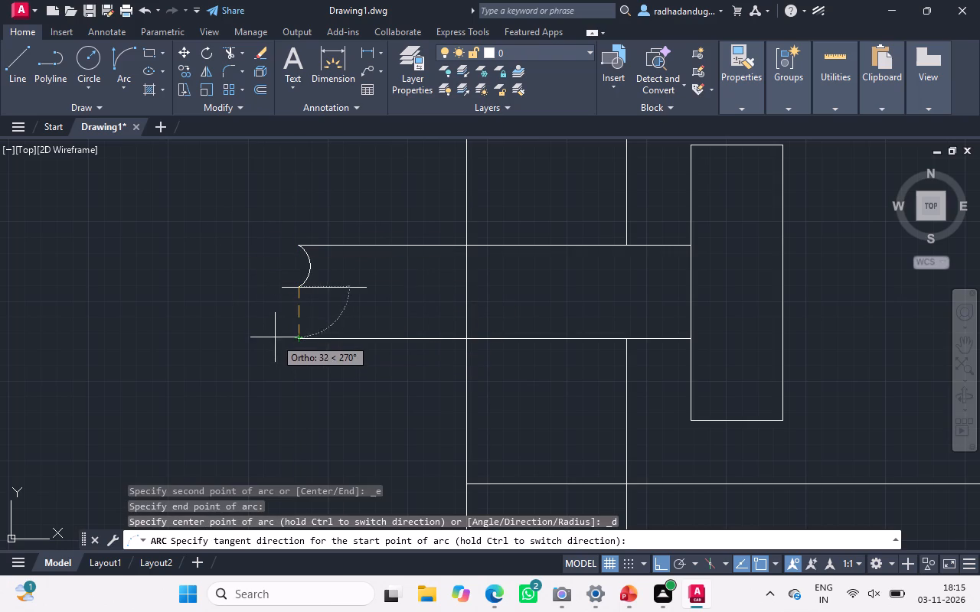
left_click_drag(275, 337, 194, 345)
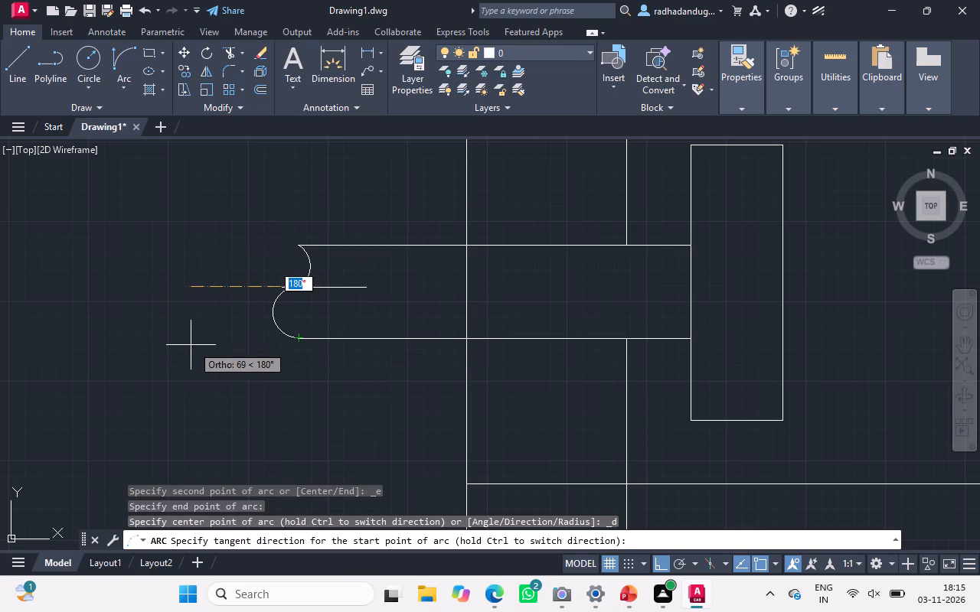
left_click_drag(194, 345, 242, 343)
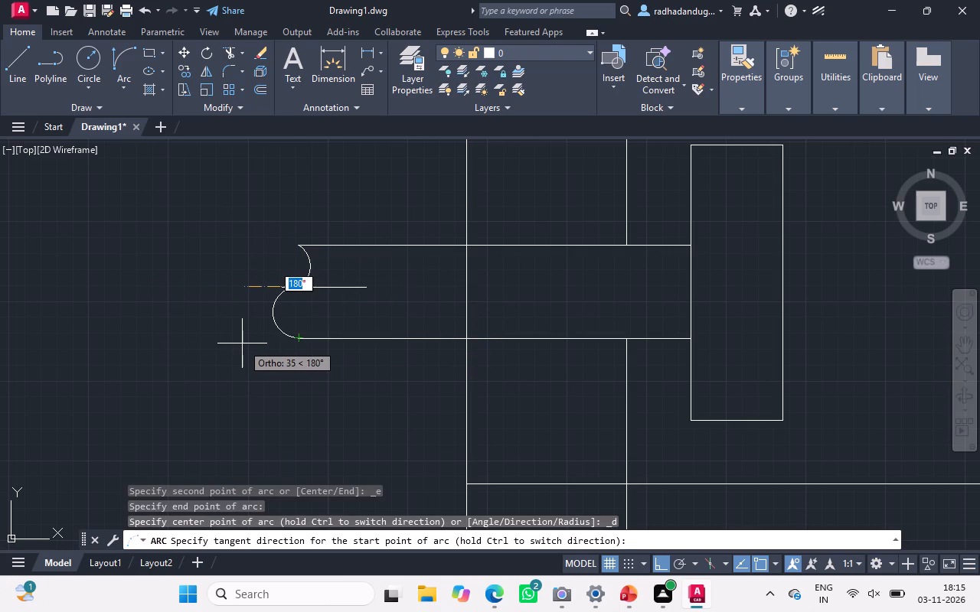
left_click_drag(242, 343, 239, 344)
left_click(239, 344)
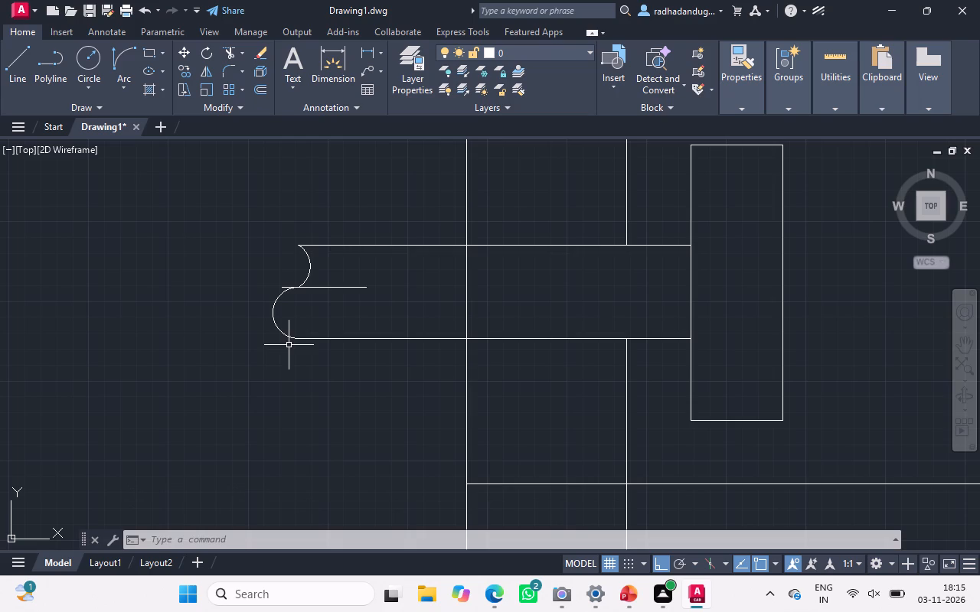
Draw the outward-bulging arc again between the guide line and the lower horizontal's left end, with a 180° start direction.
left_click(113, 63)
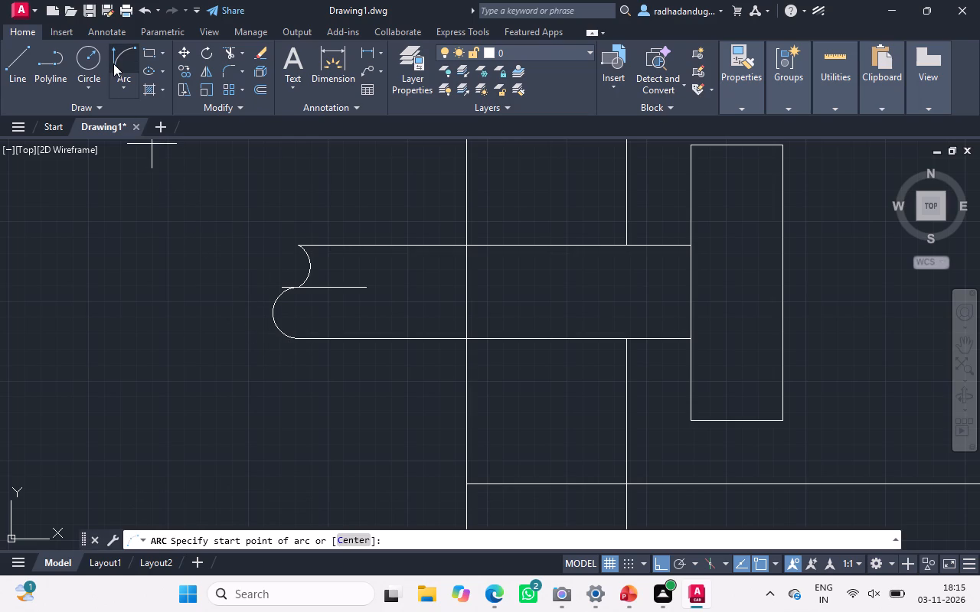
left_click_drag(292, 292, 301, 334)
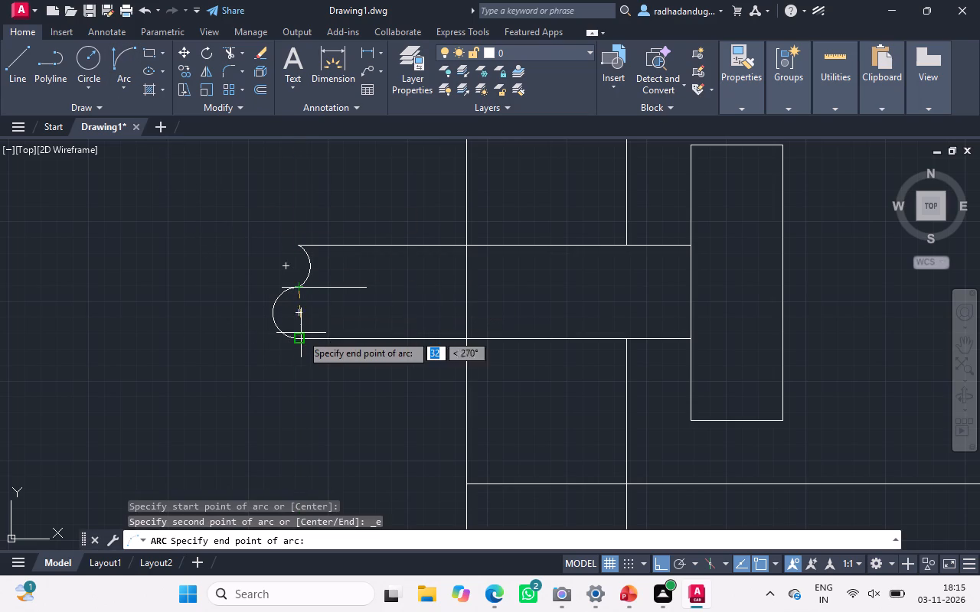
left_click_drag(301, 334, 297, 337)
left_click_drag(297, 337, 312, 337)
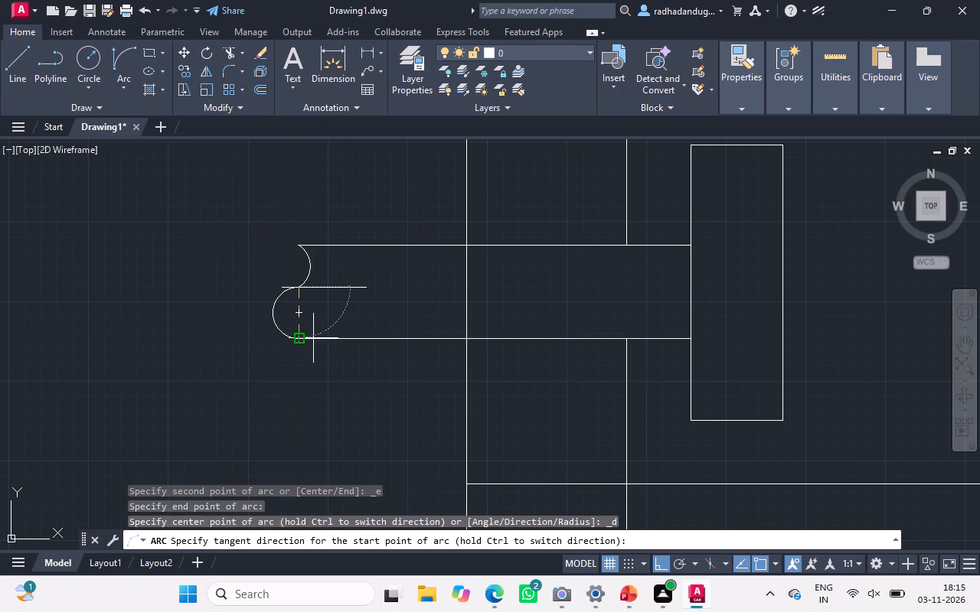
left_click_drag(312, 337, 274, 335)
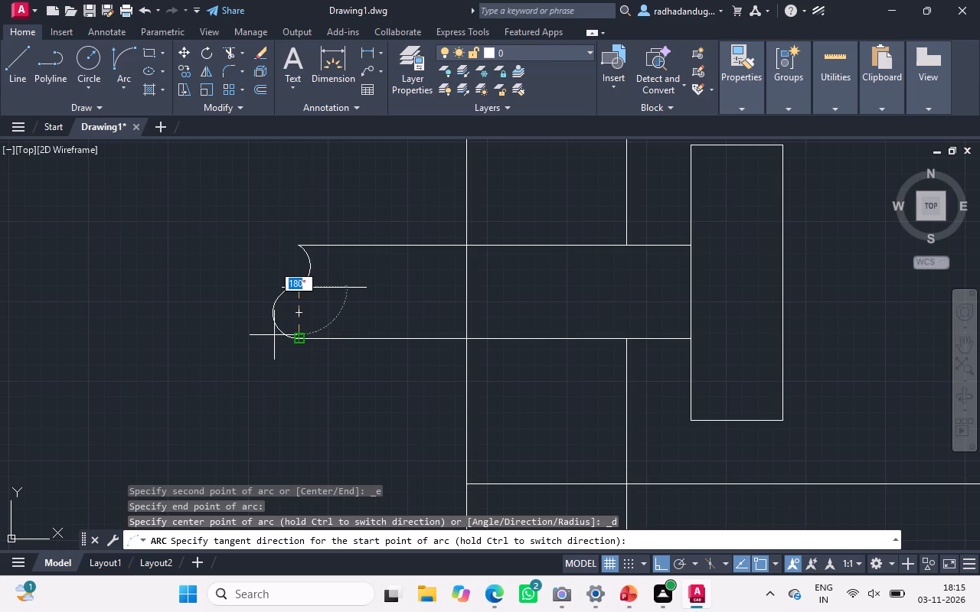
left_click_drag(274, 335, 256, 330)
left_click(256, 330)
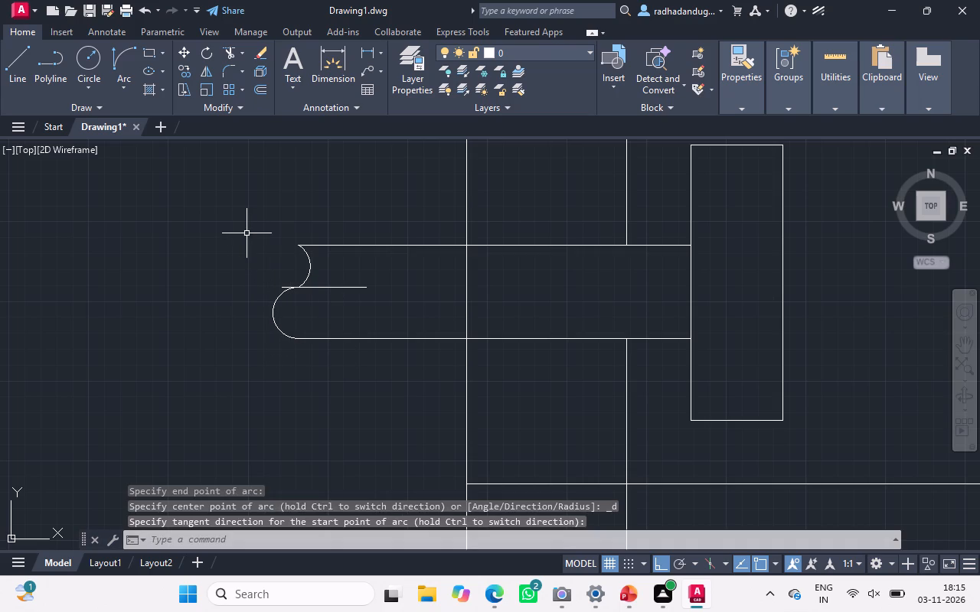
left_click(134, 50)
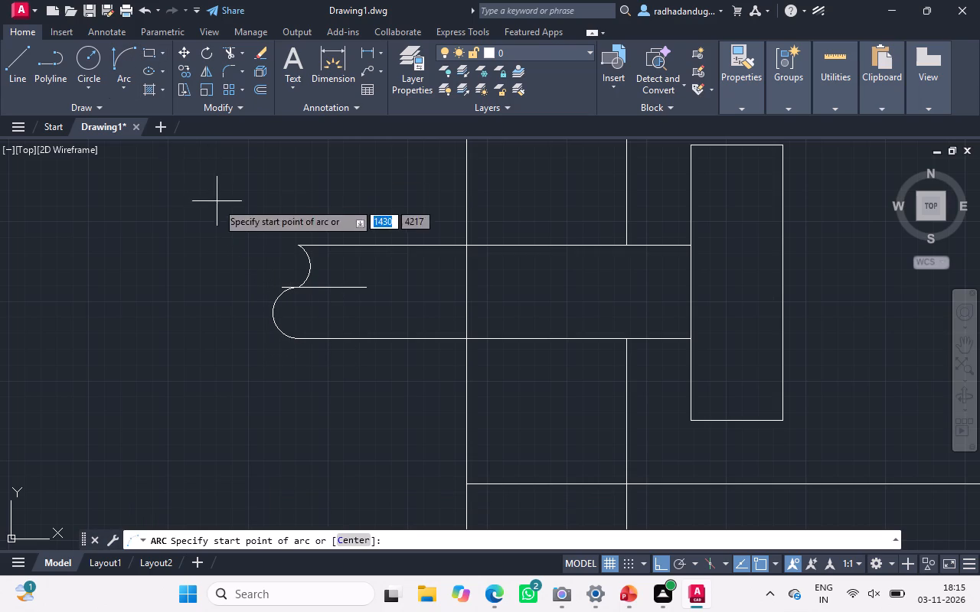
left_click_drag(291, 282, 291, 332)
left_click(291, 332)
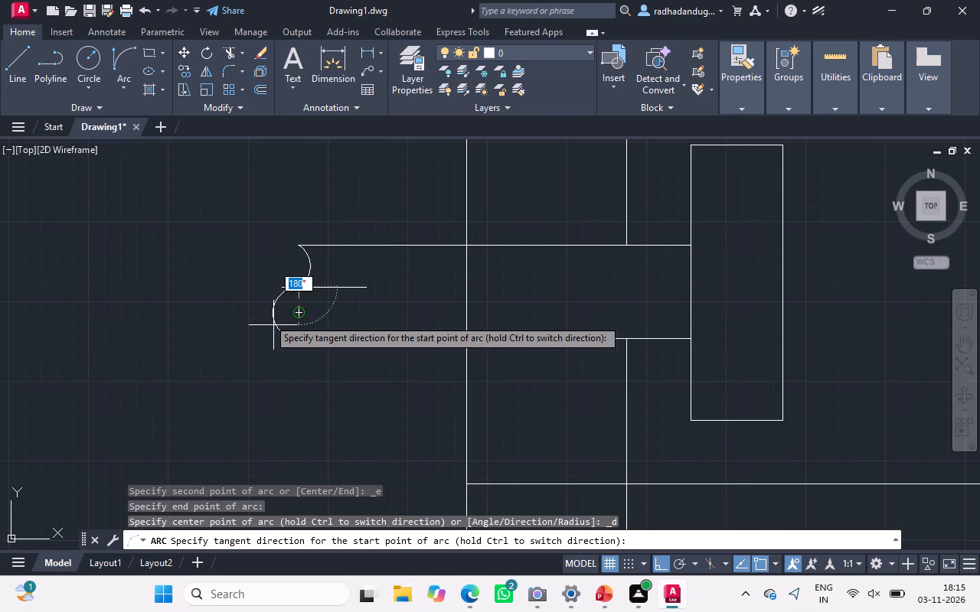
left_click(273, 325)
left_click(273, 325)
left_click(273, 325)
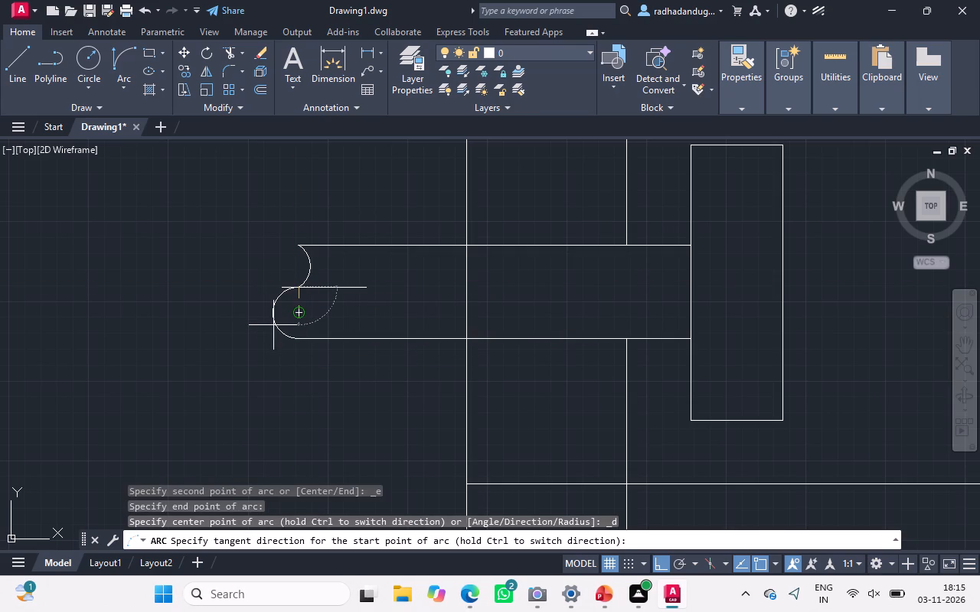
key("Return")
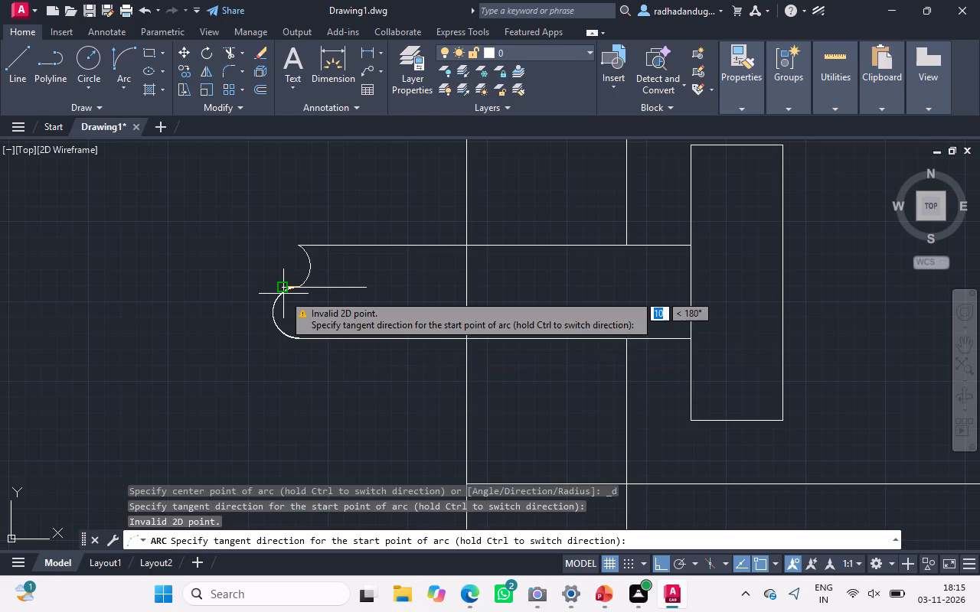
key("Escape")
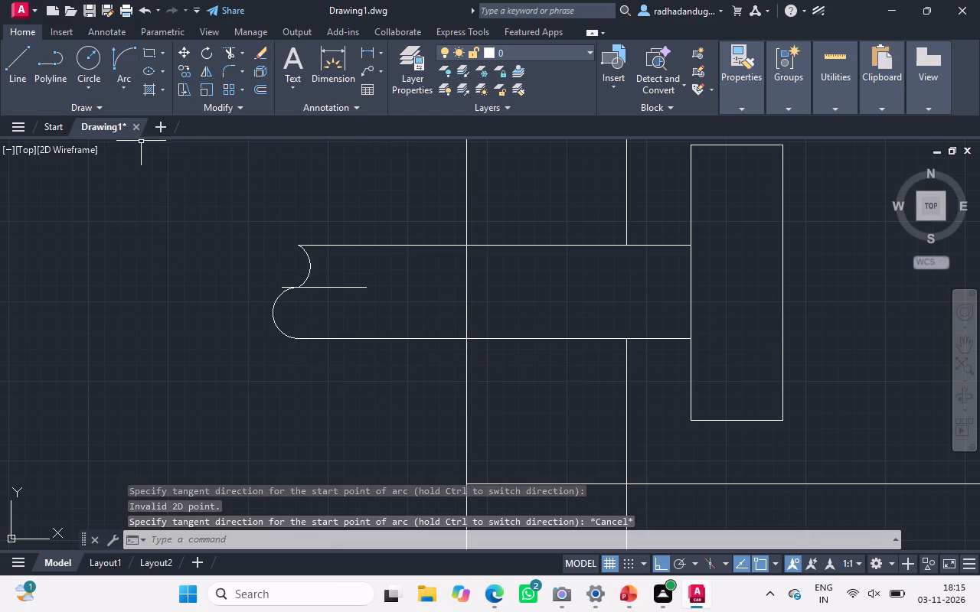
Draw an outward-bulging arc from the upper horizontal's left end to the guide line, closing a loop with the inward arc.
left_click(116, 58)
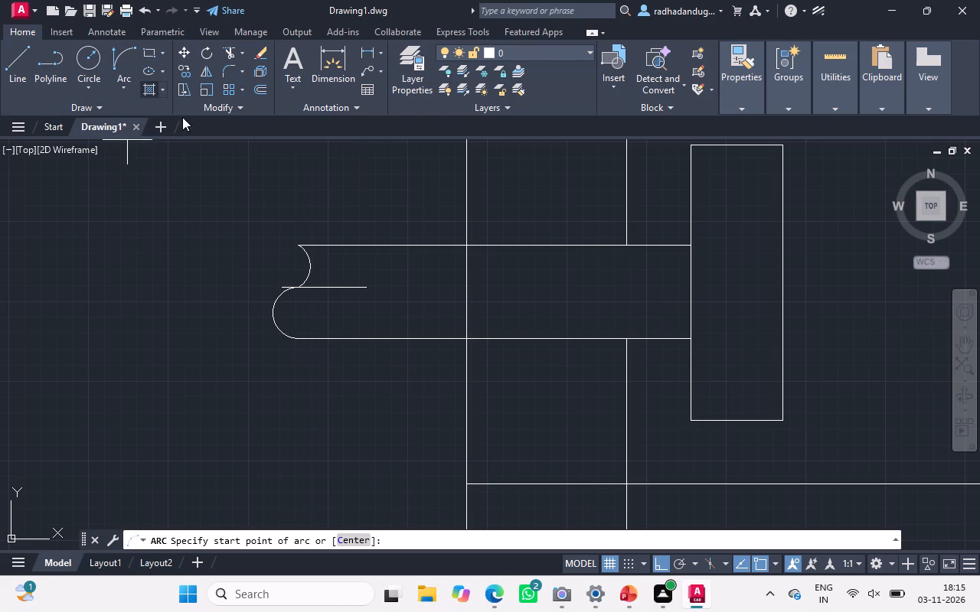
left_click_drag(296, 248, 296, 287)
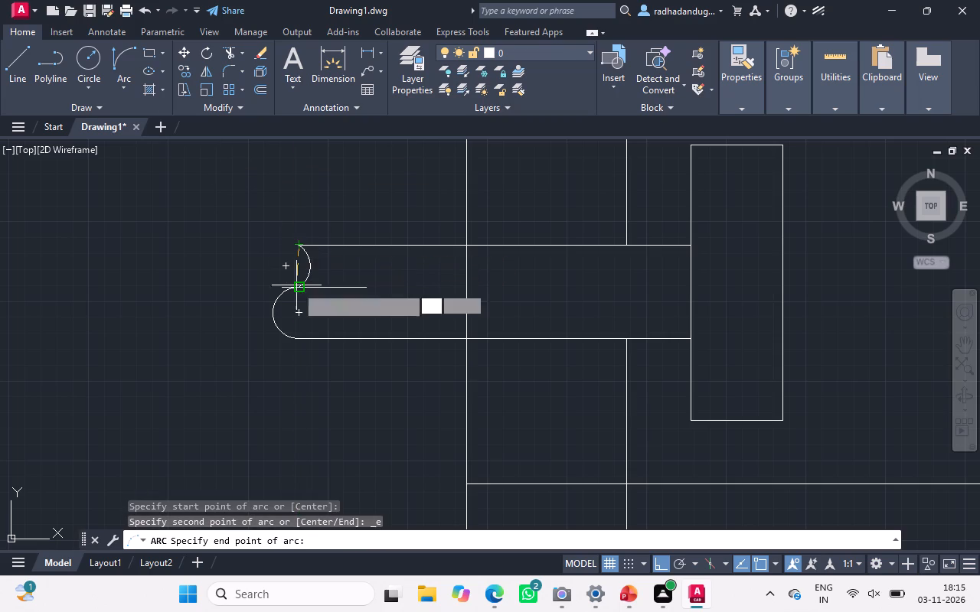
left_click_drag(296, 287, 298, 289)
left_click_drag(298, 289, 246, 284)
left_click(246, 284)
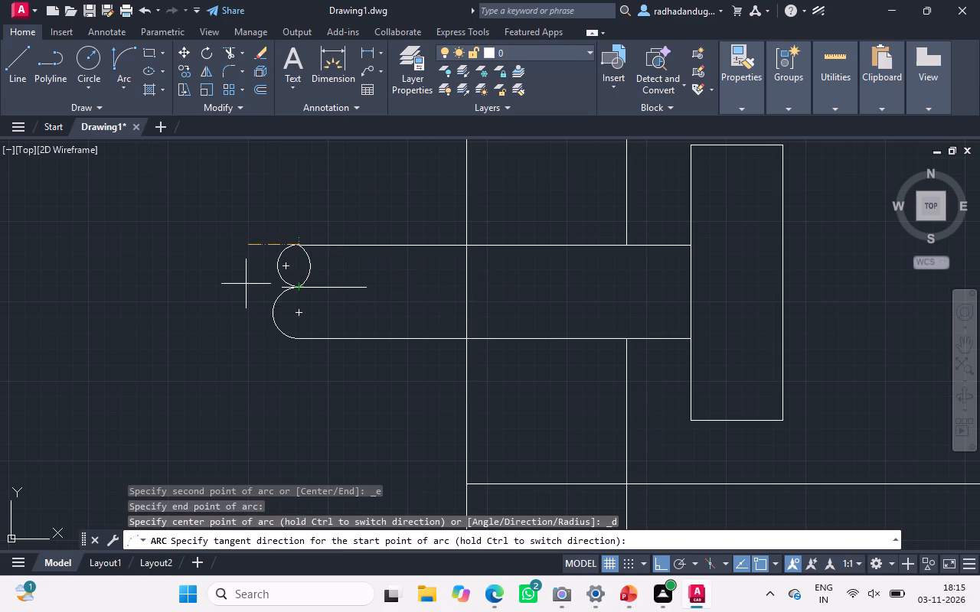
Erase the short horizontal guide line between the left fitting's upper and lower horizontals.
left_click(350, 288)
key("Delete")
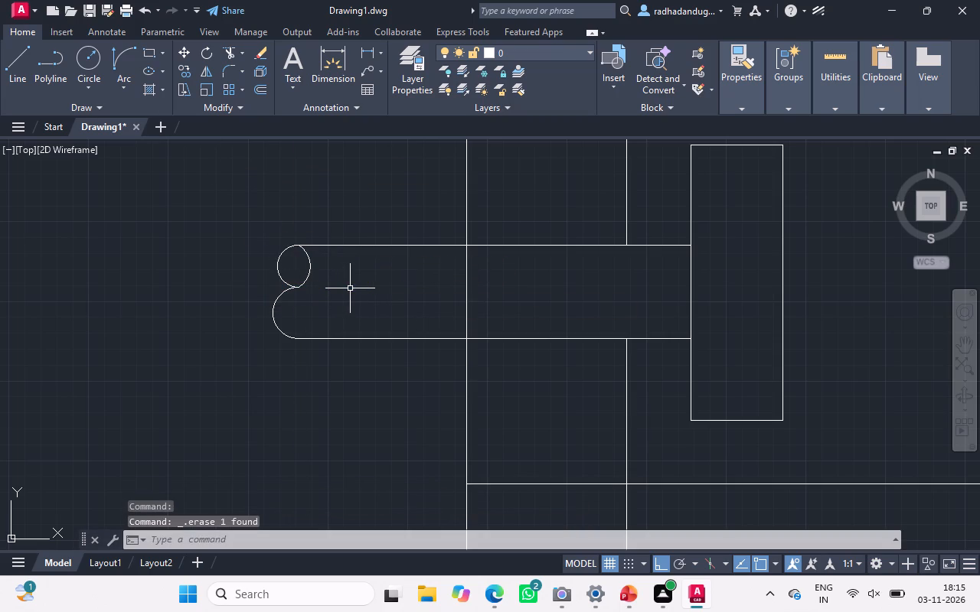
Erase both overlapping outward-bulging arcs between the closed loop's lower end and the lower horizontal's left end.
scroll(349, 291, "down", 3, "ctrl")
scroll(349, 291, "up", 1, "ctrl")
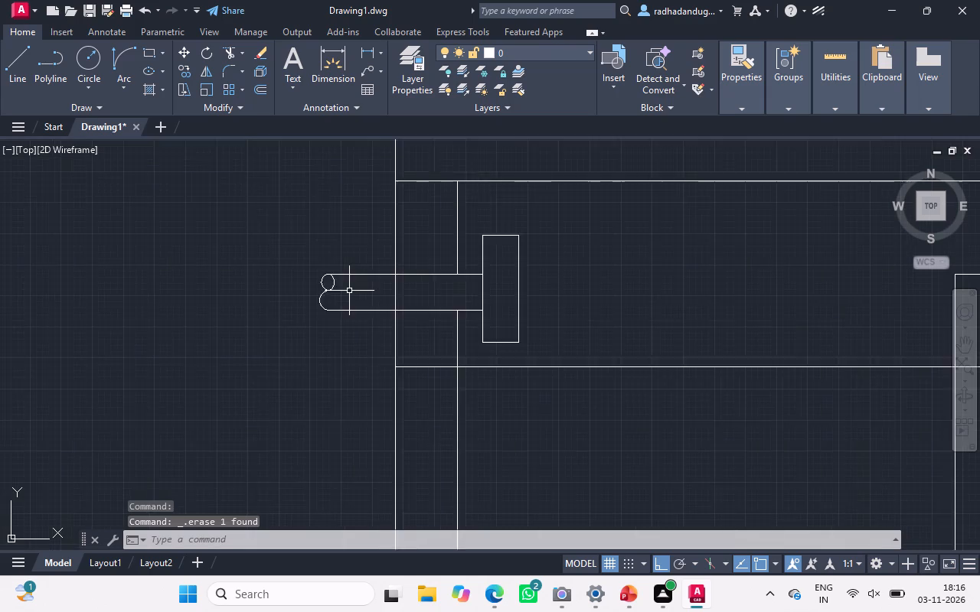
scroll(349, 291, "up", 1, "ctrl")
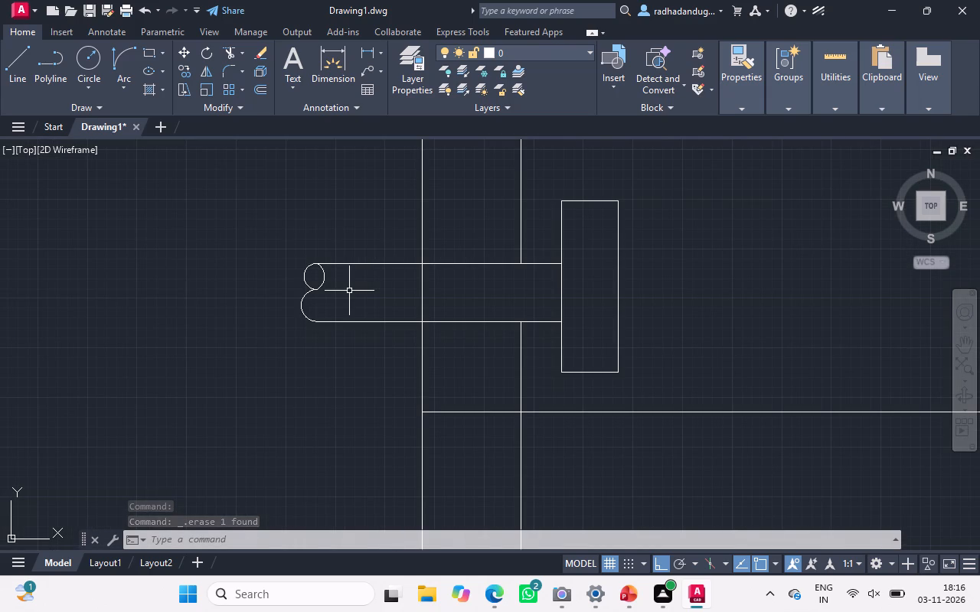
left_click(305, 301)
key("Delete")
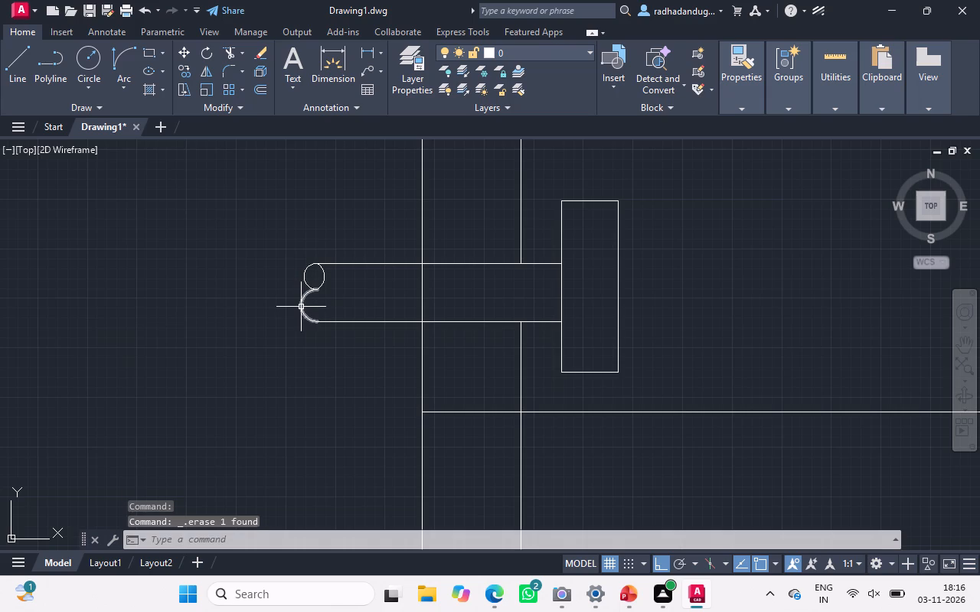
left_click(301, 307)
key("Delete")
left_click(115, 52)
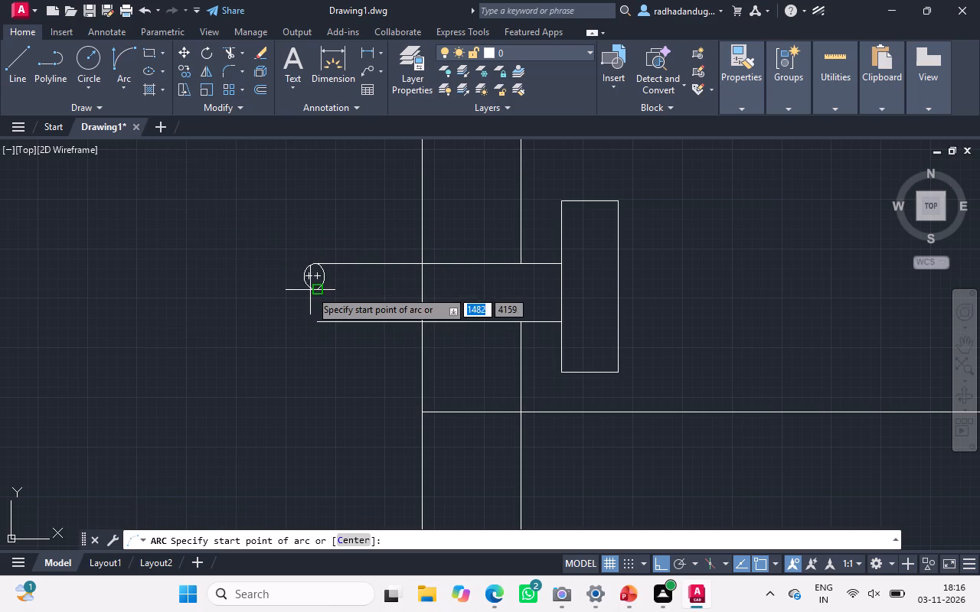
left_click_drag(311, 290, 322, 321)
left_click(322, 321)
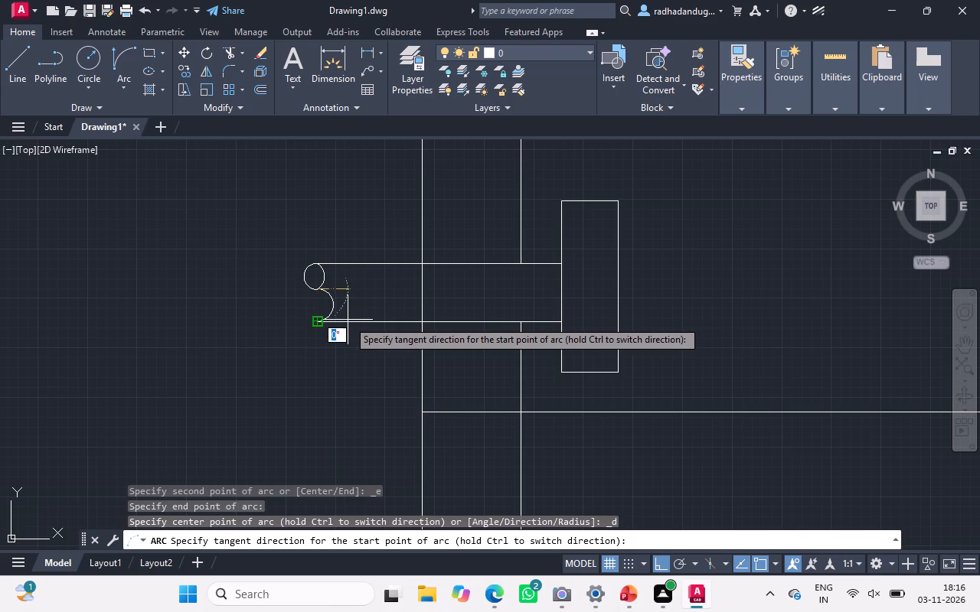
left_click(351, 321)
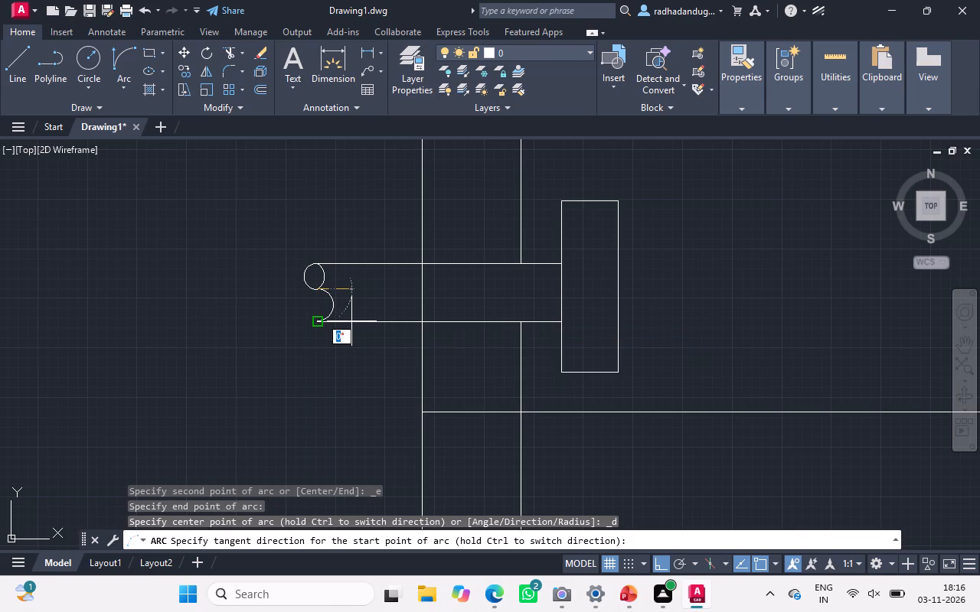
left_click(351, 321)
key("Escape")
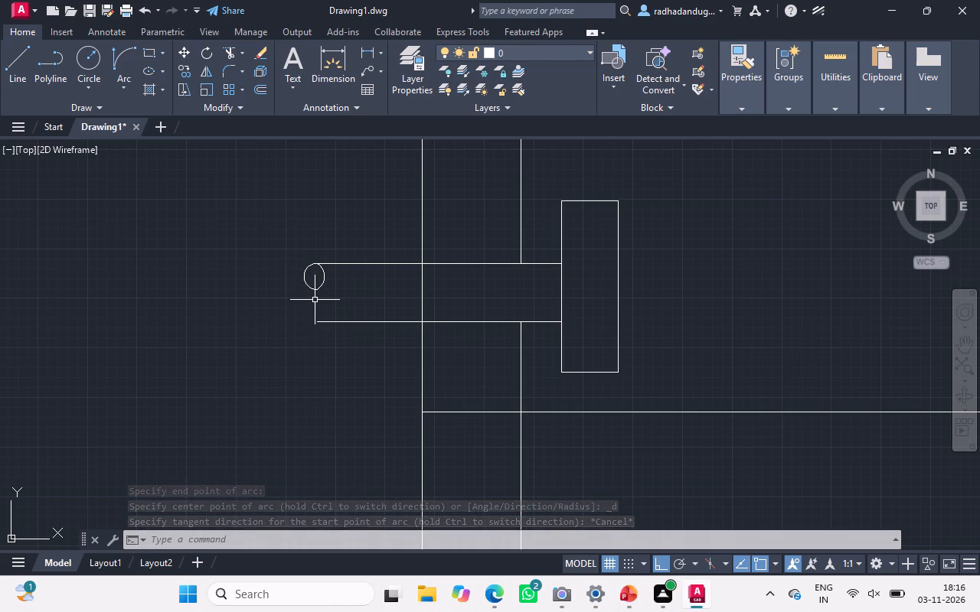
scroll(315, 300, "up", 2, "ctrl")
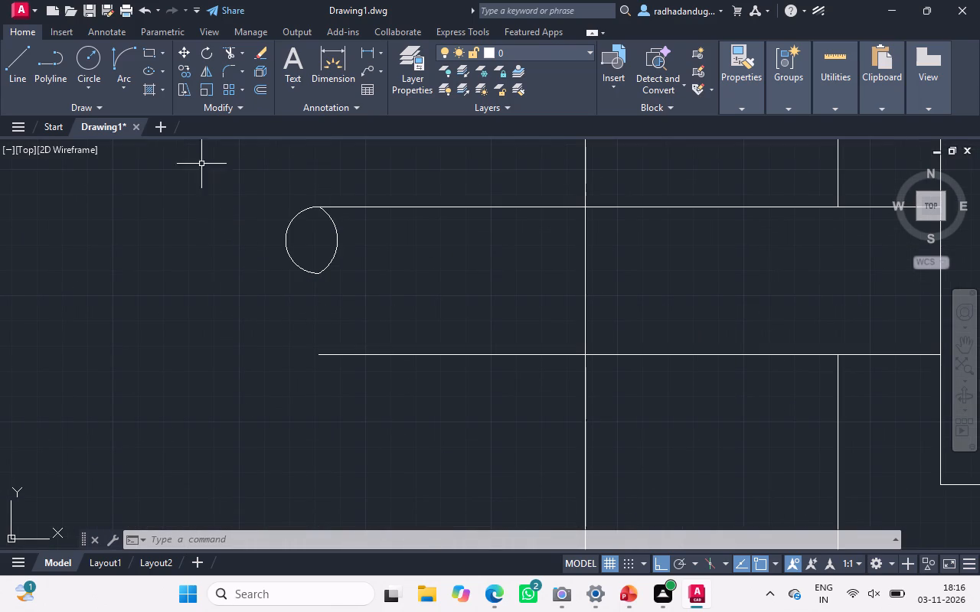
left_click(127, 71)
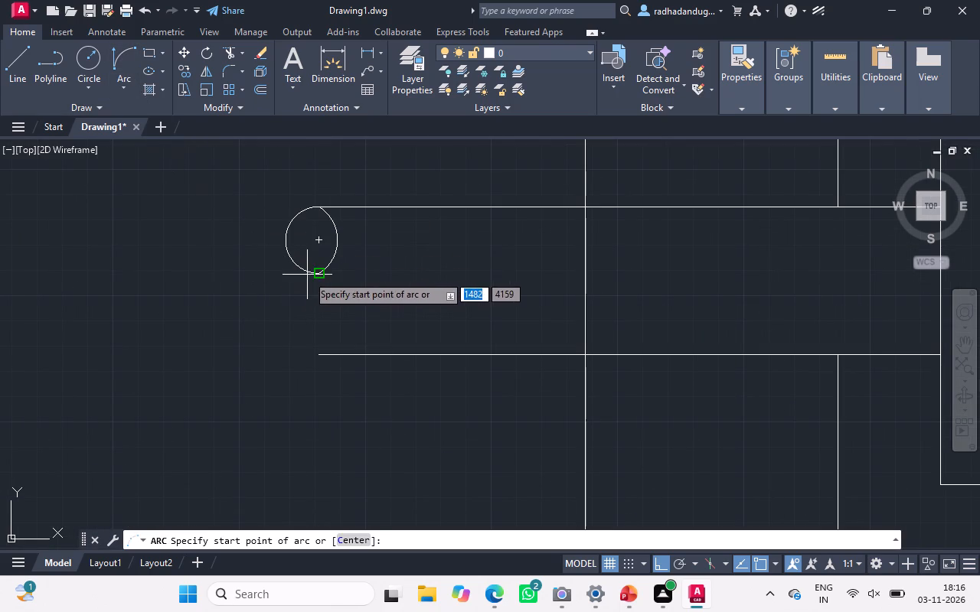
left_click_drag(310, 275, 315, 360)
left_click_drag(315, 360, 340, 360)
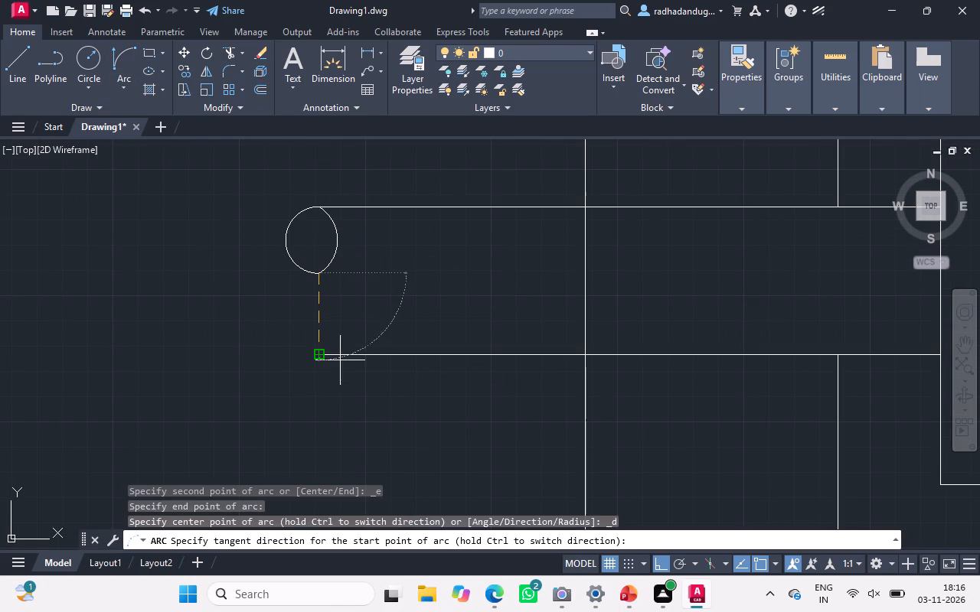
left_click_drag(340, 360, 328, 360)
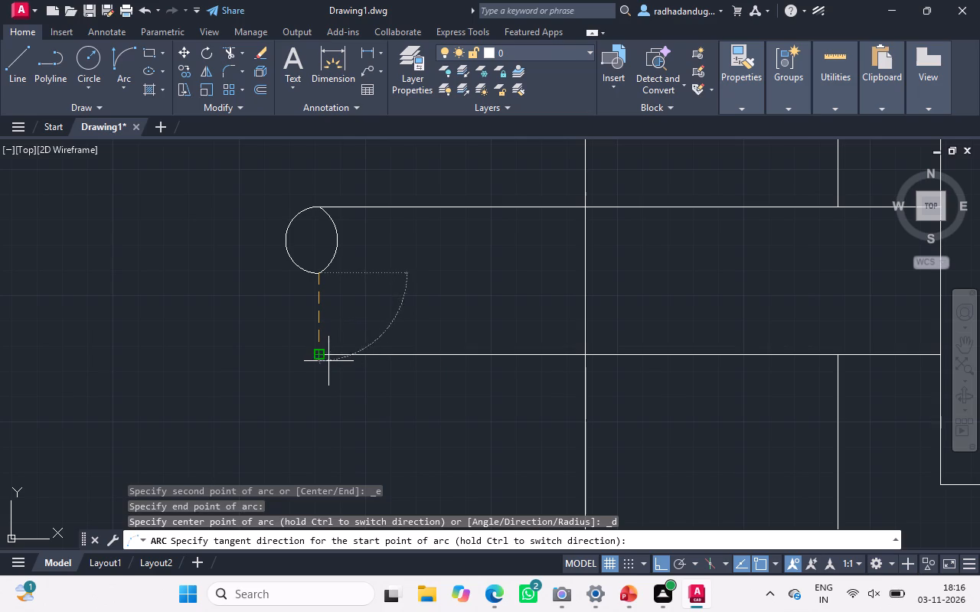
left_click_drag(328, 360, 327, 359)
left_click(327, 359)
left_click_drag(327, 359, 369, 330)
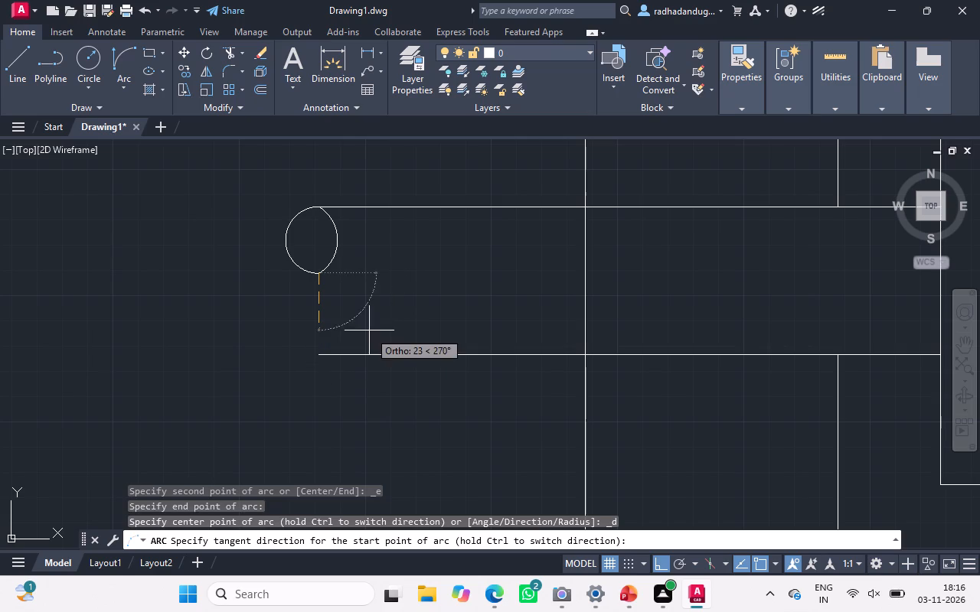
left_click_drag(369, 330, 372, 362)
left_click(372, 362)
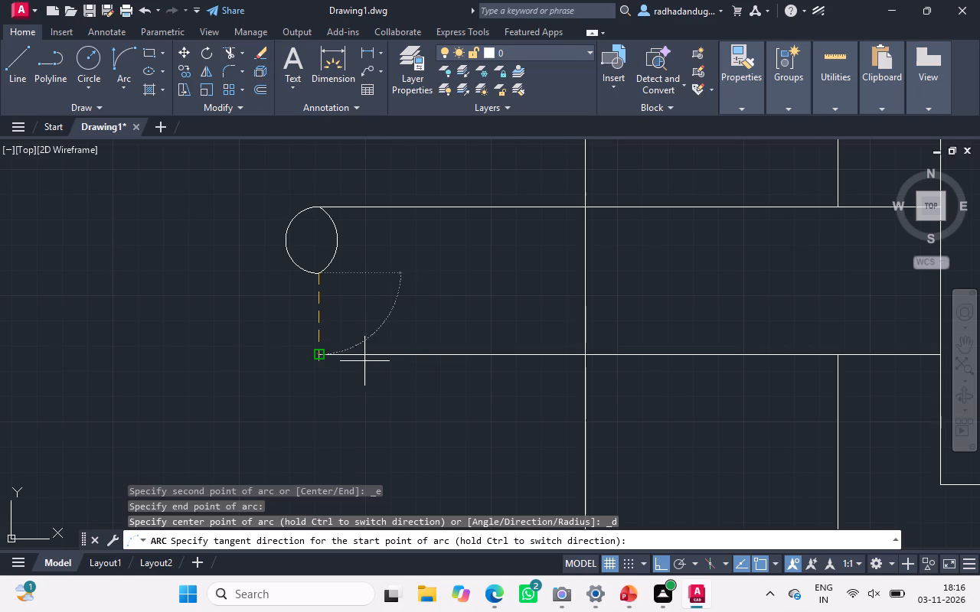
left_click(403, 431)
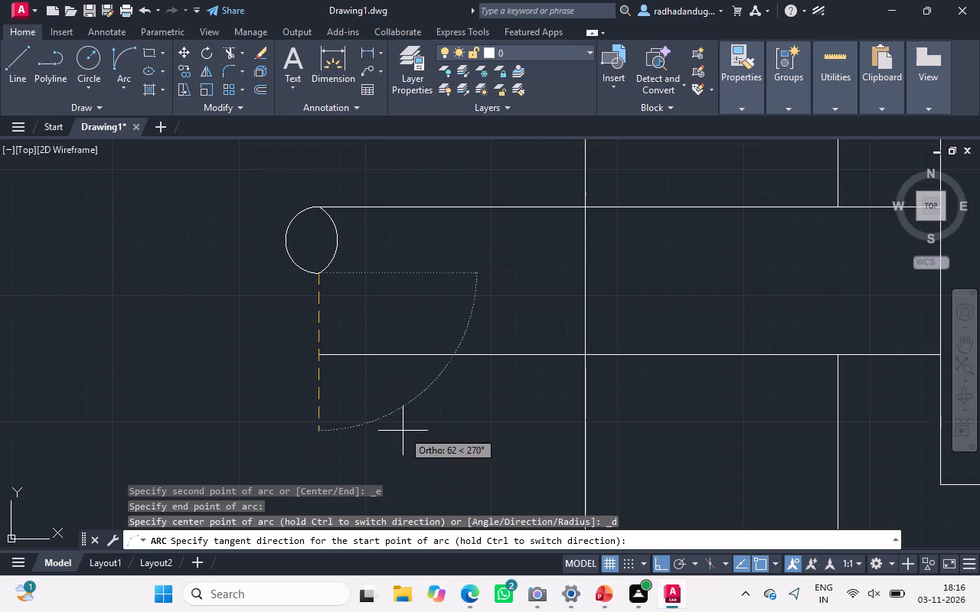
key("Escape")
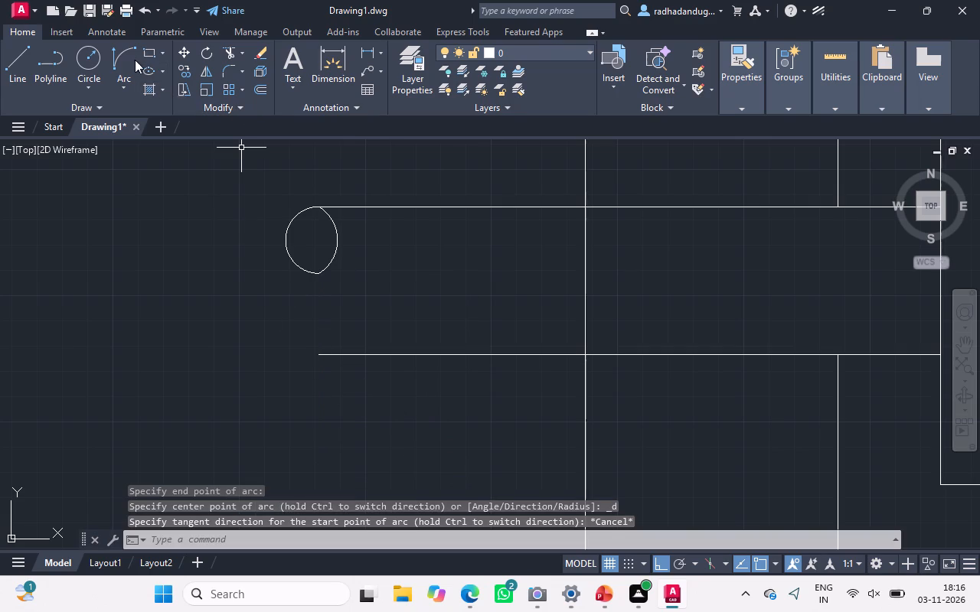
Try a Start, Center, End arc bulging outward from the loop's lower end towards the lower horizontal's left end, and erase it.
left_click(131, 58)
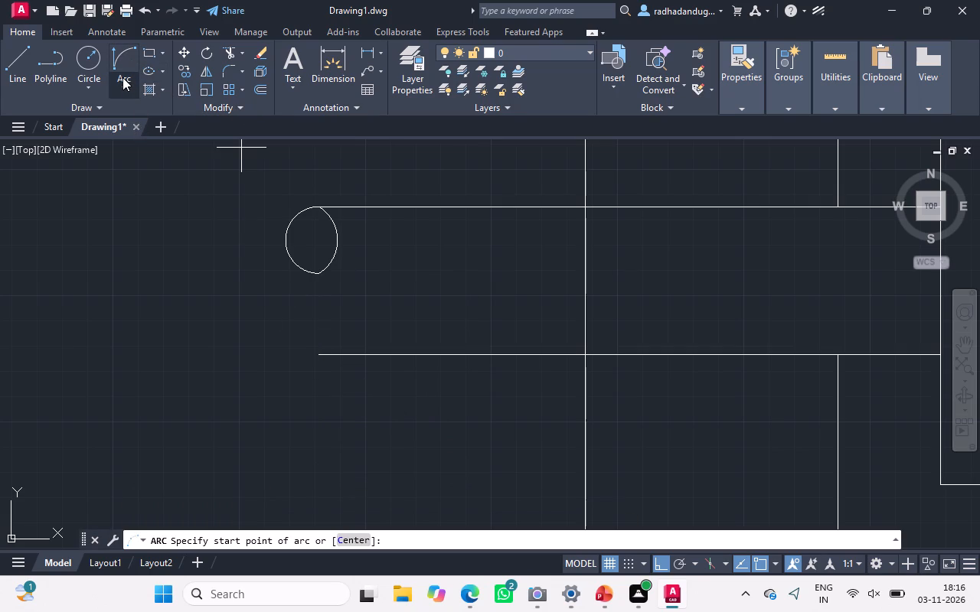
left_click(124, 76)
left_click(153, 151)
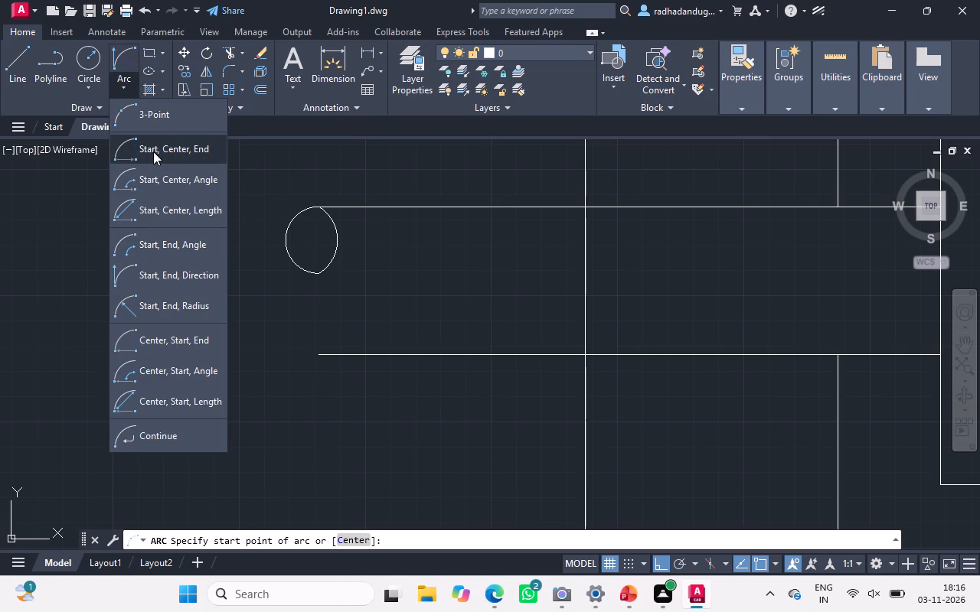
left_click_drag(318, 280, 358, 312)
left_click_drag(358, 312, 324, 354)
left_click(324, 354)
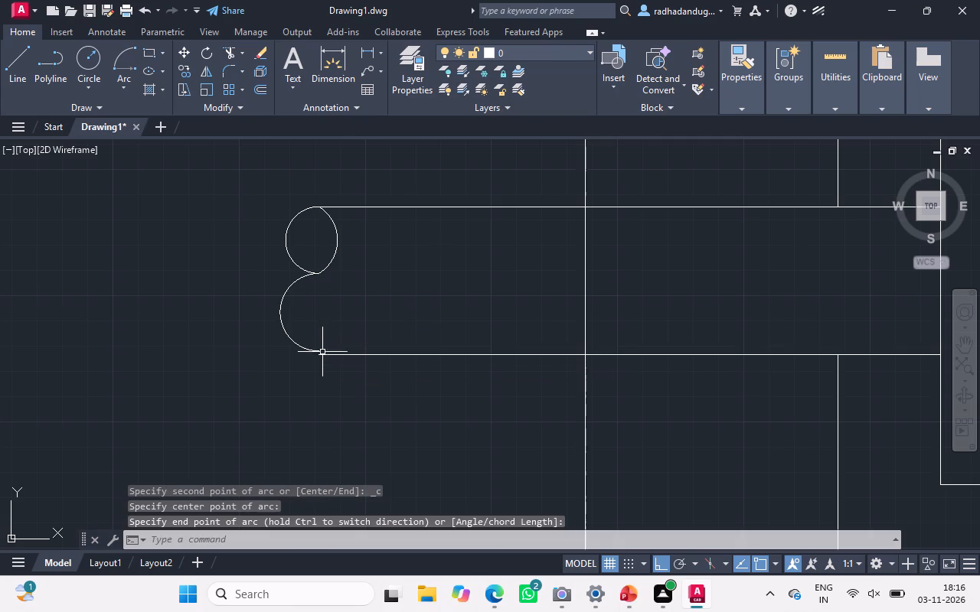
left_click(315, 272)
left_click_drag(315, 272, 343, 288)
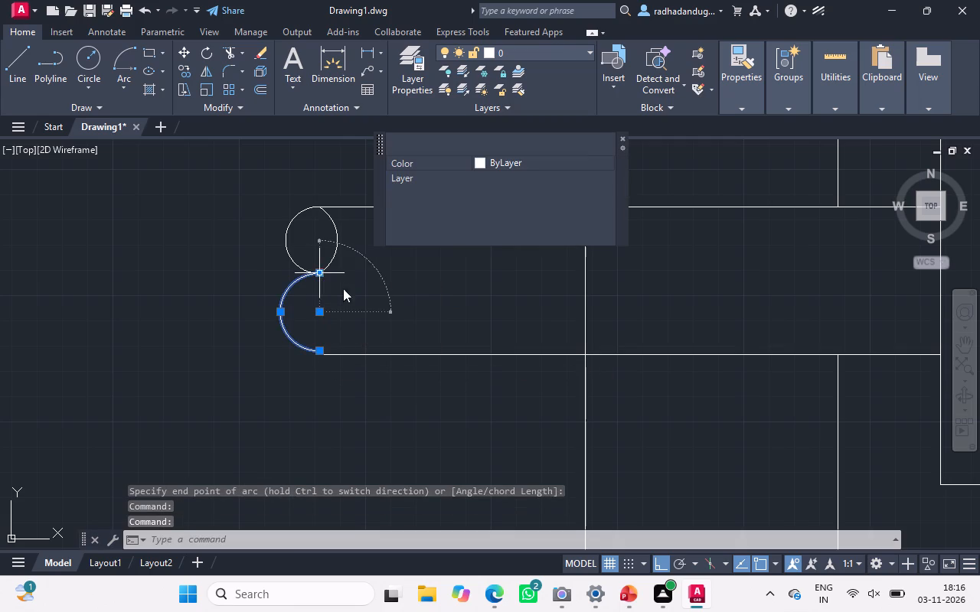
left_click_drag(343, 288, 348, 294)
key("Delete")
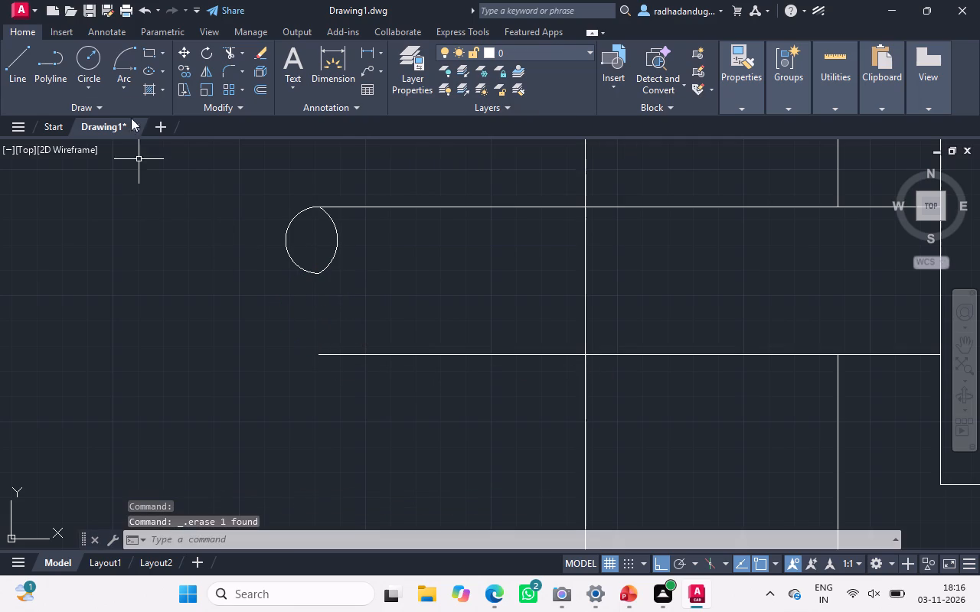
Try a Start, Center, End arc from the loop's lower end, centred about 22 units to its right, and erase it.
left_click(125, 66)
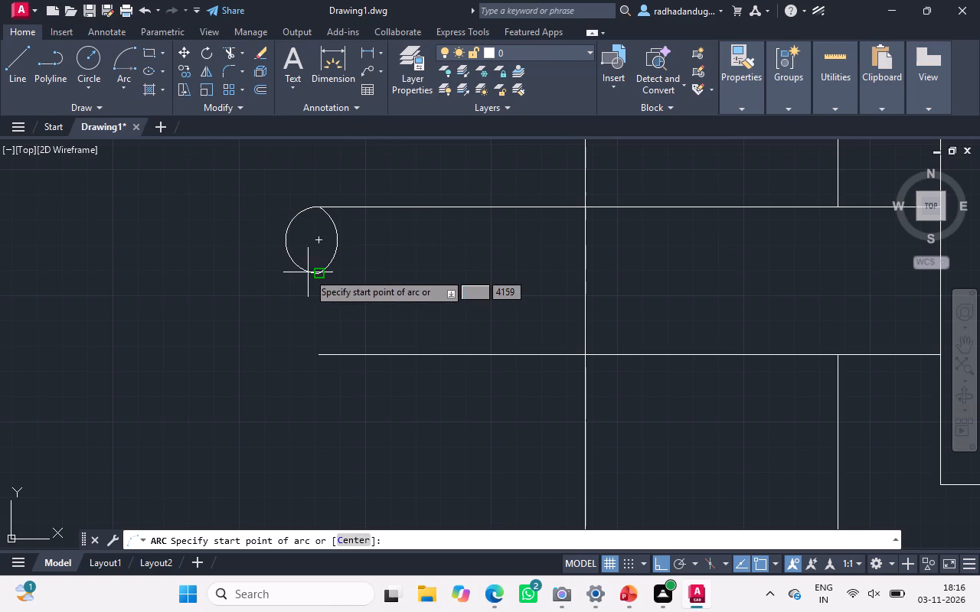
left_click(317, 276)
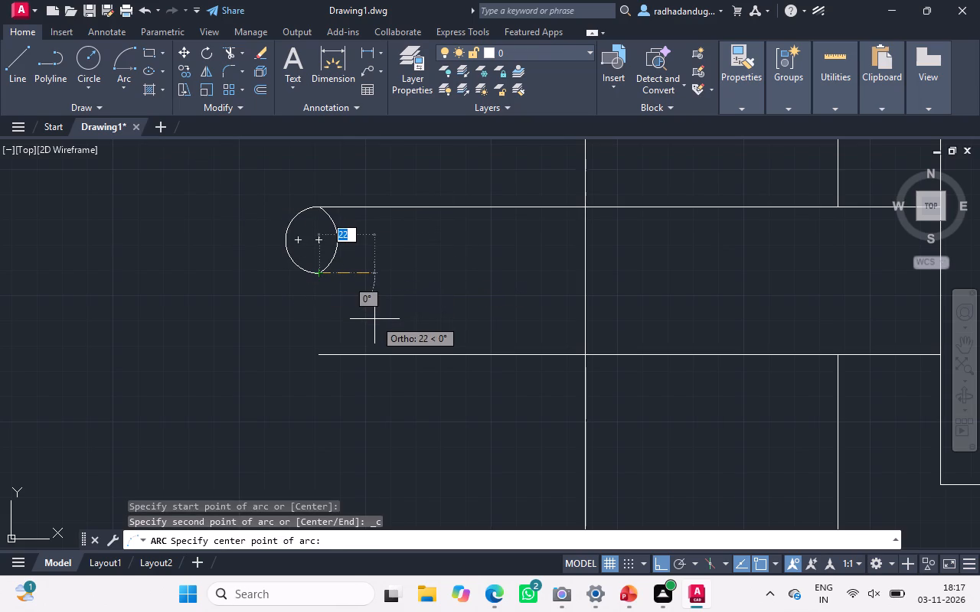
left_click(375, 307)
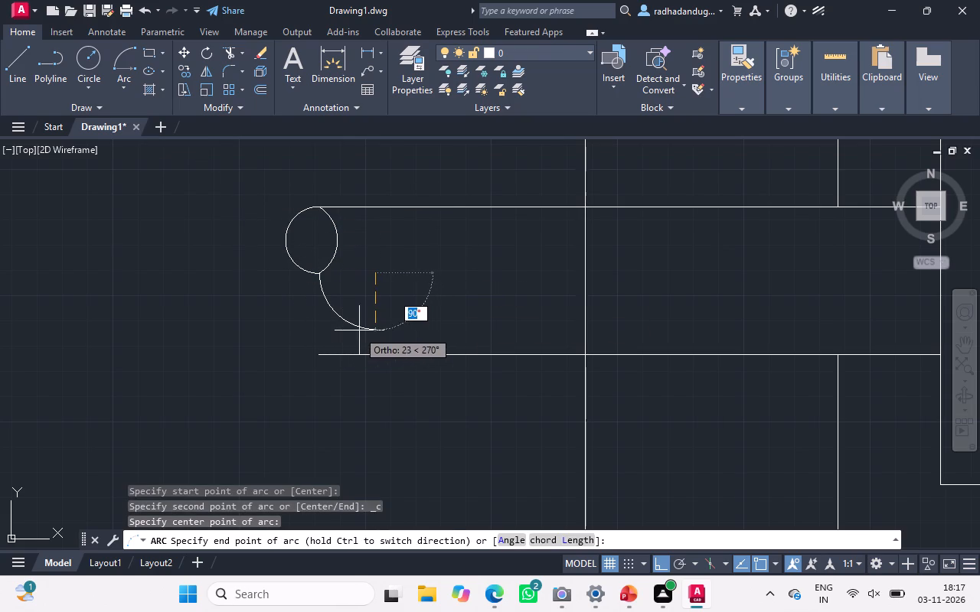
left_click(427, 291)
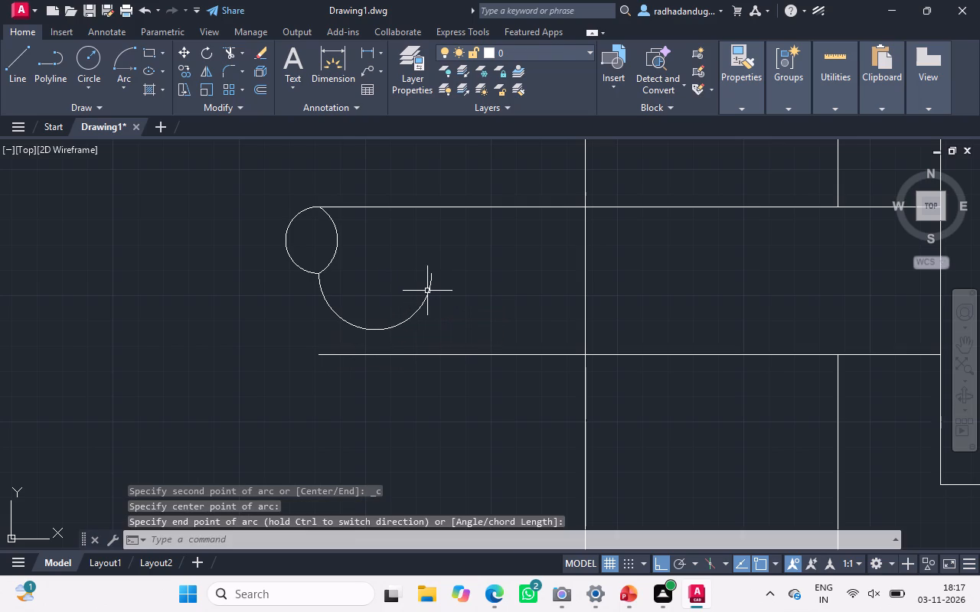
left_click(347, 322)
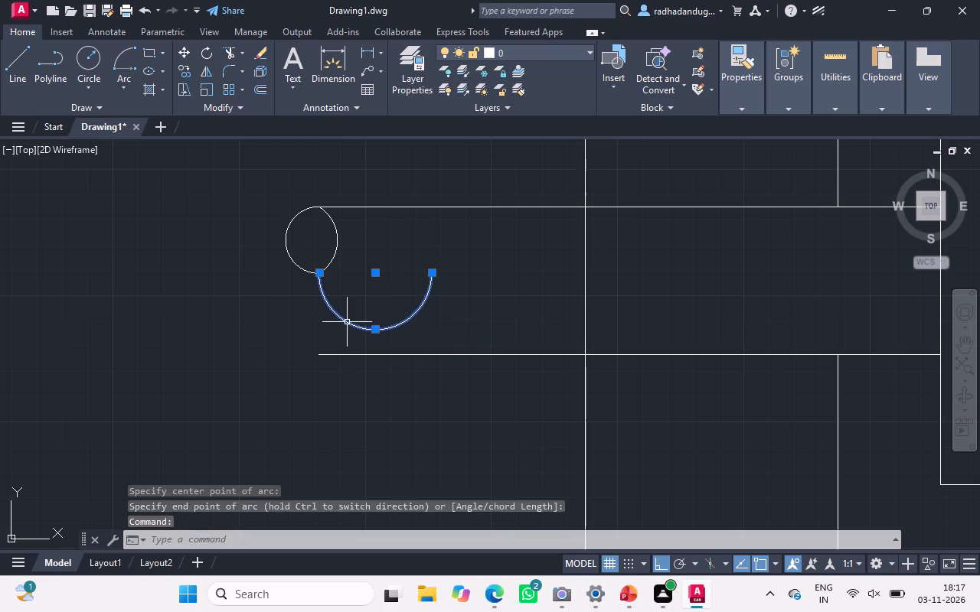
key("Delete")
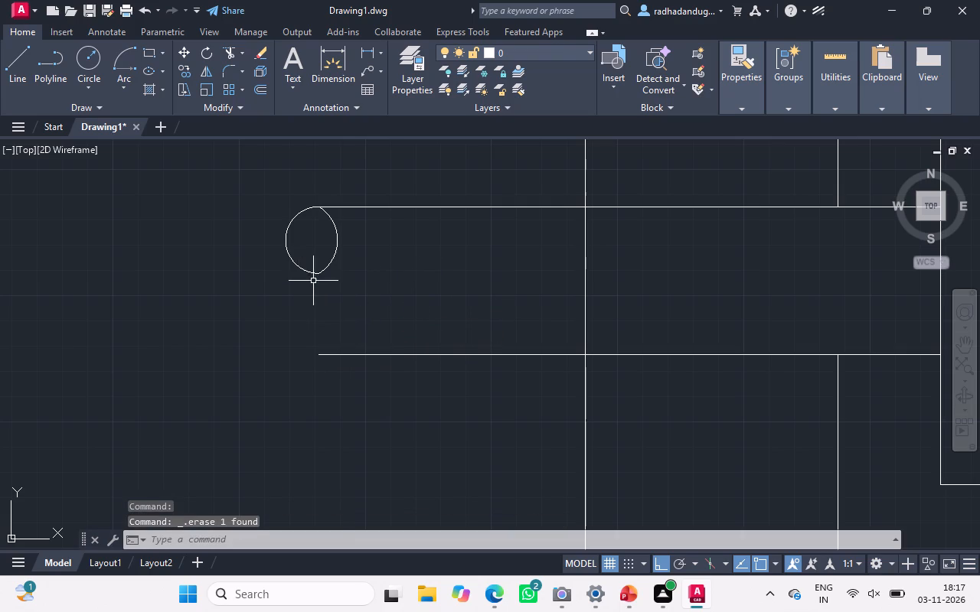
Draw a Start, Center, End arc from the loop's lower end, centred about 33 units to its left, ending towards the lower horizontal's left end.
left_click(115, 52)
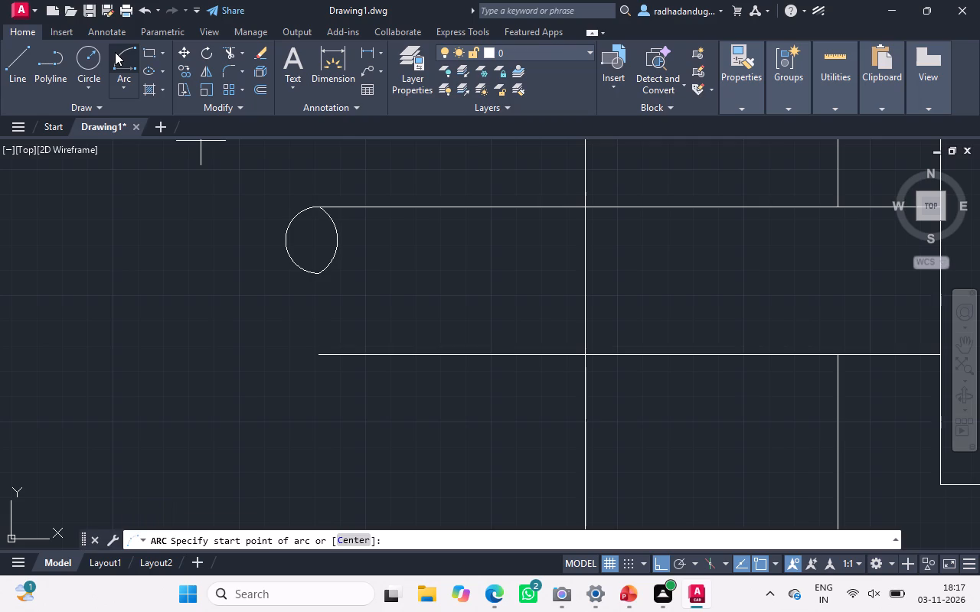
left_click(115, 52)
left_click(121, 53)
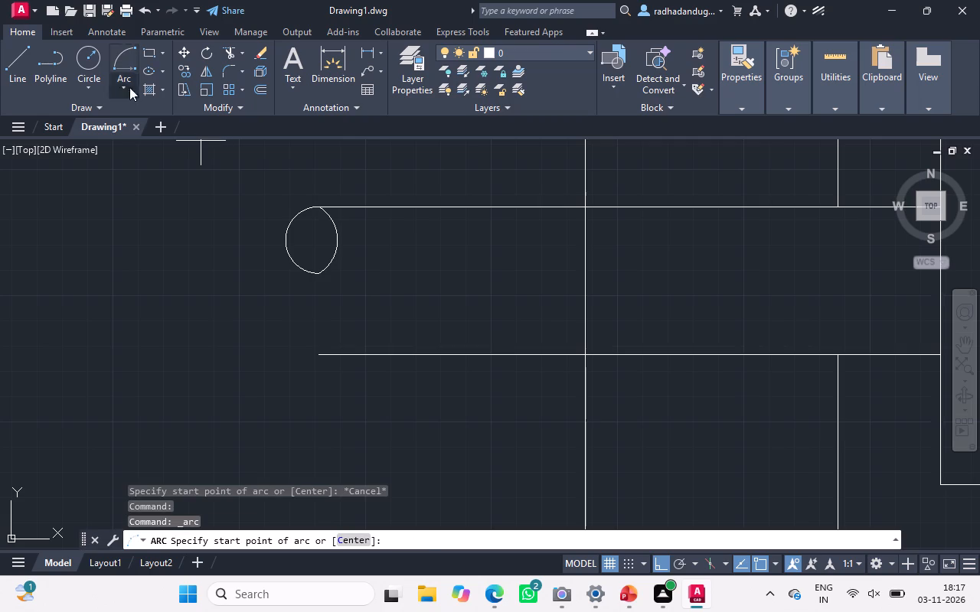
left_click_drag(315, 281, 302, 300)
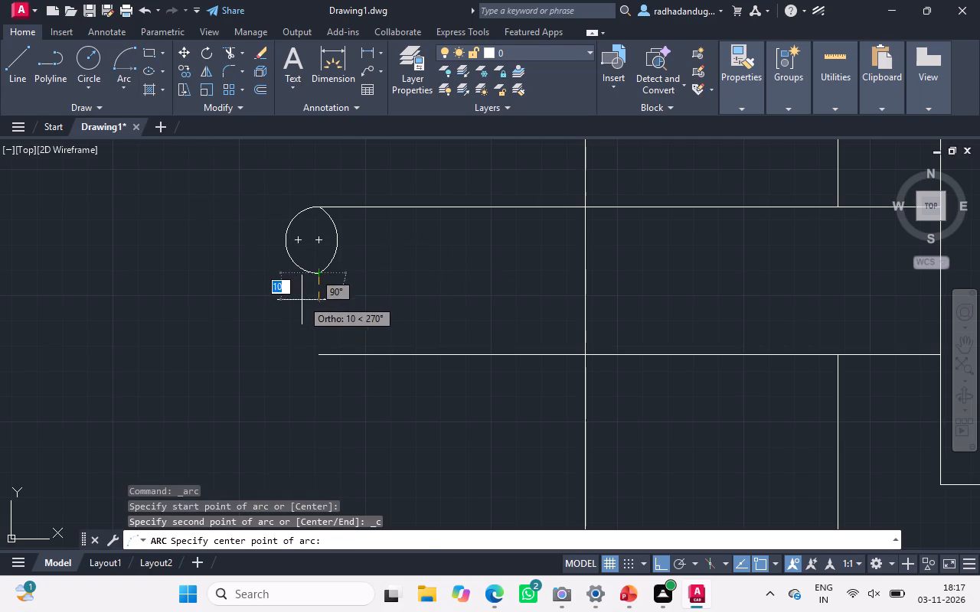
left_click_drag(302, 300, 236, 283)
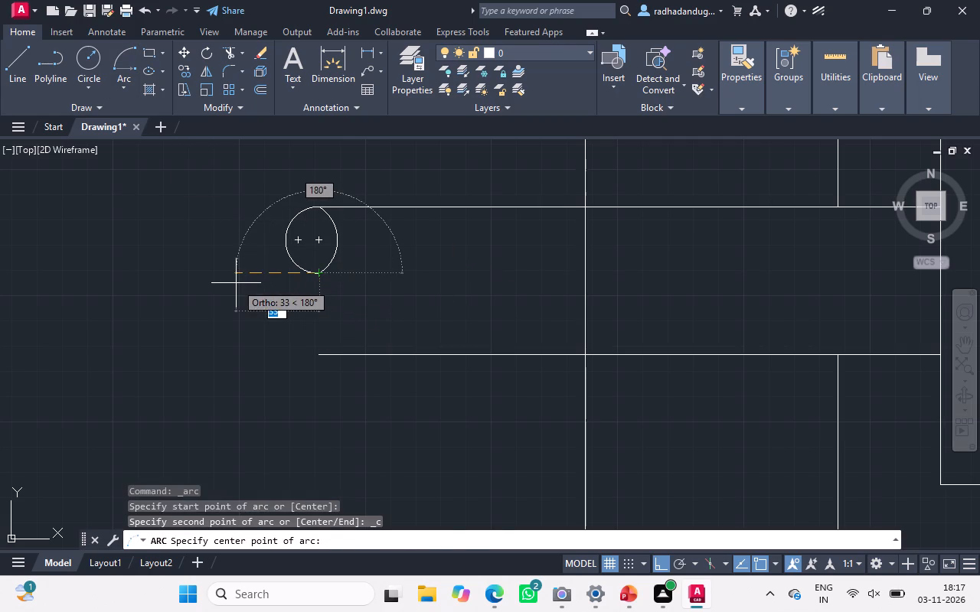
left_click(236, 283)
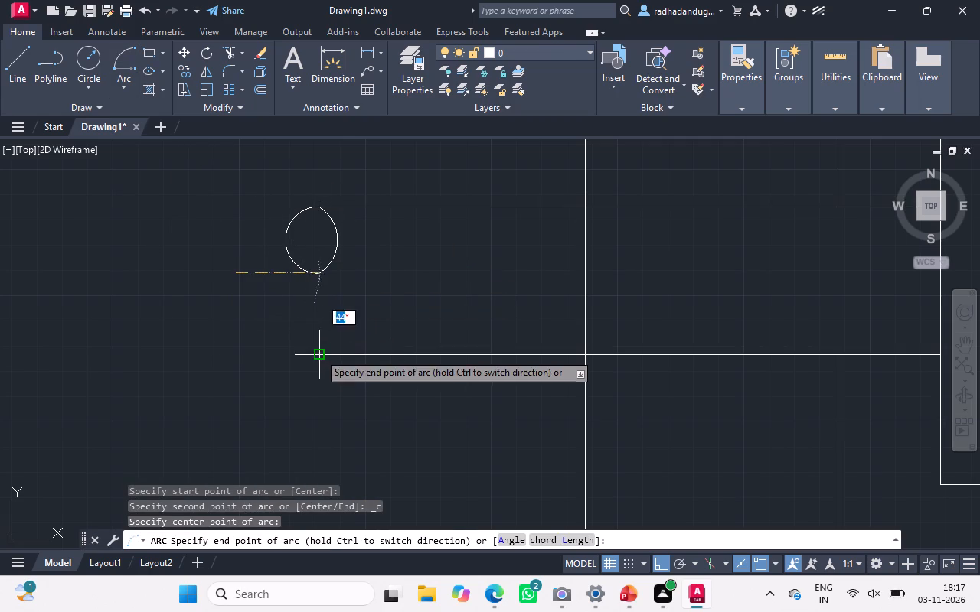
left_click(328, 356)
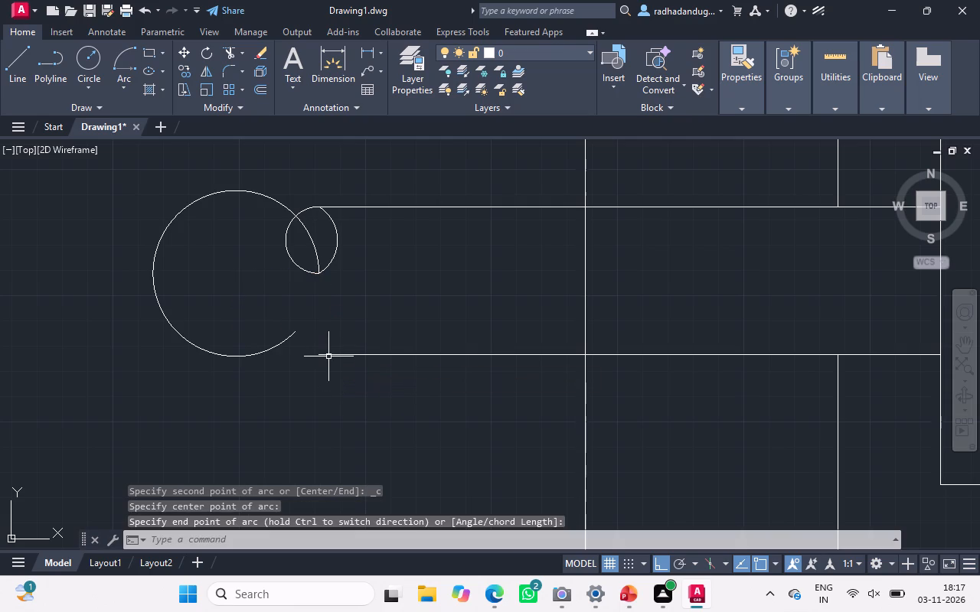
Erase the large arc of radius 33 running from the closed loop's lower end towards the lower horizontal's left end.
left_click(273, 353)
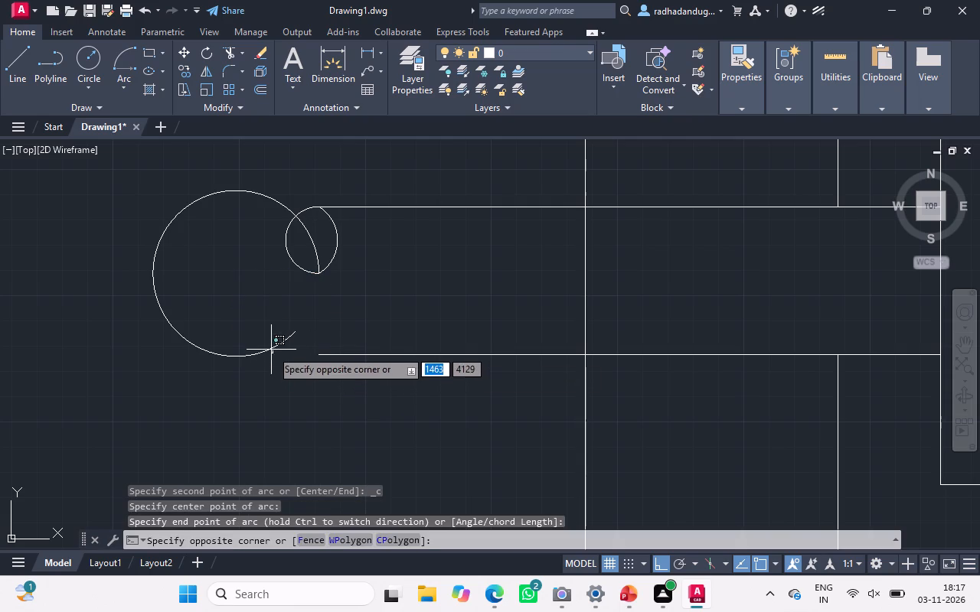
left_click(271, 350)
left_click_drag(239, 195, 240, 194)
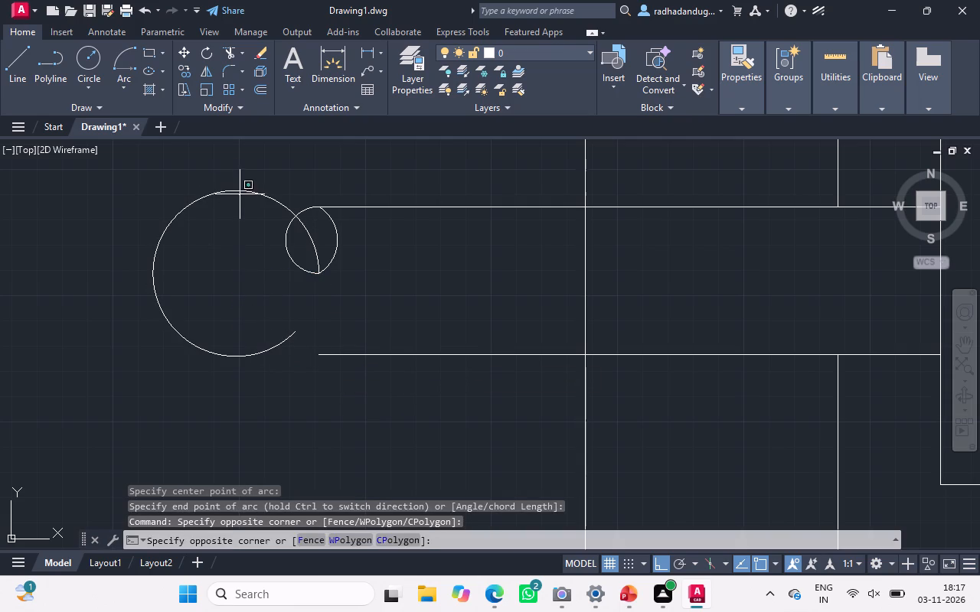
left_click_drag(240, 194, 246, 191)
left_click(246, 191)
triple_click(246, 191)
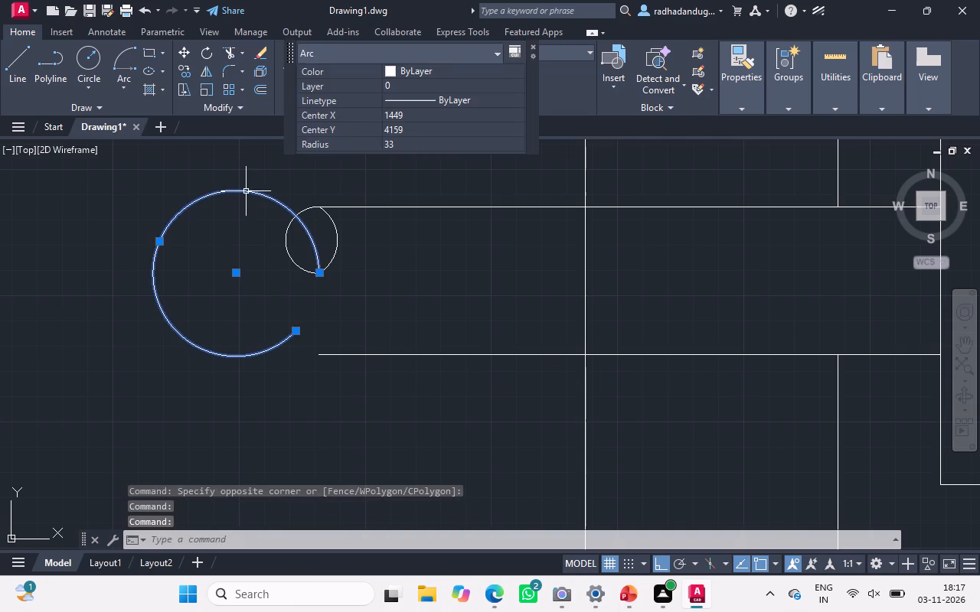
key("Delete")
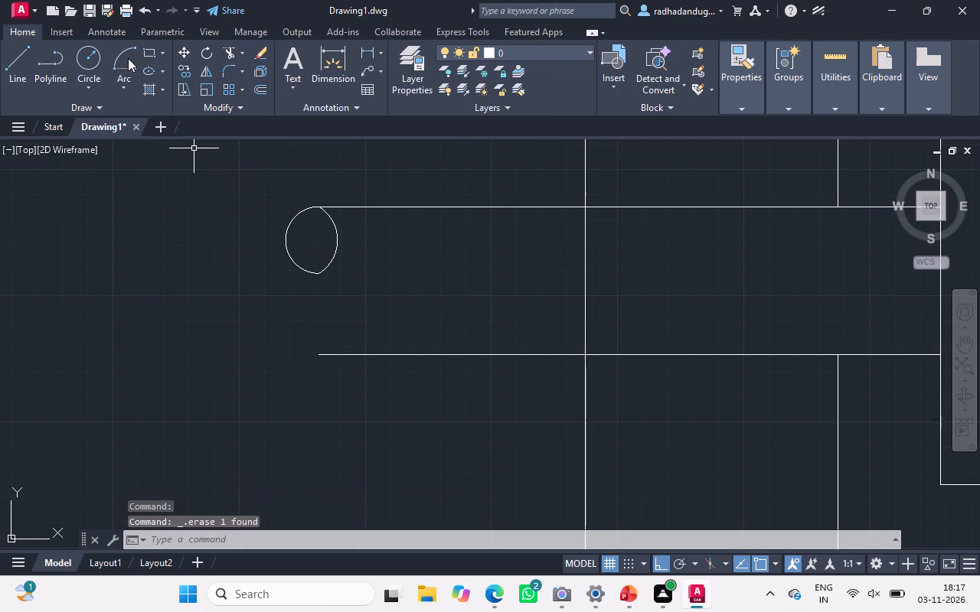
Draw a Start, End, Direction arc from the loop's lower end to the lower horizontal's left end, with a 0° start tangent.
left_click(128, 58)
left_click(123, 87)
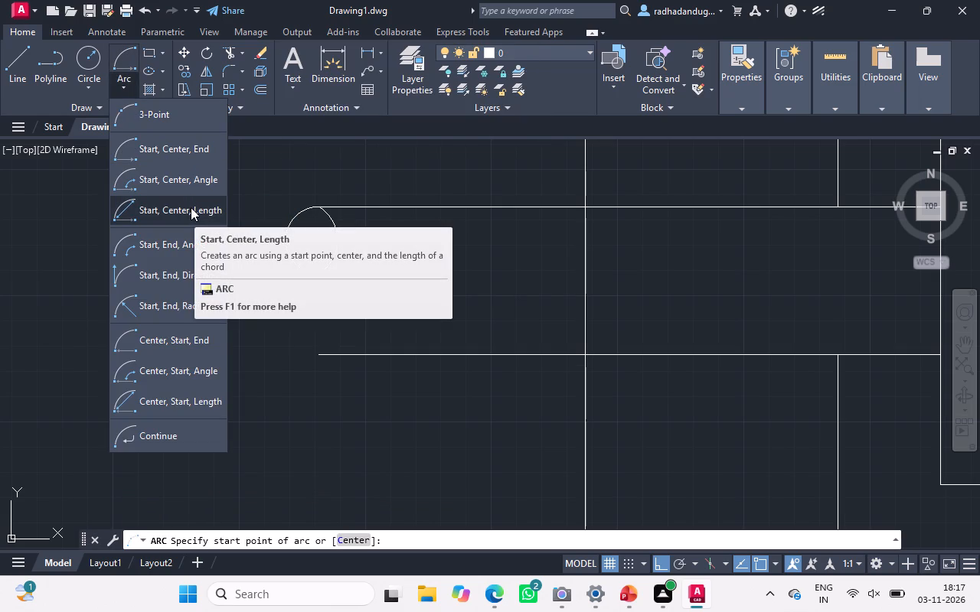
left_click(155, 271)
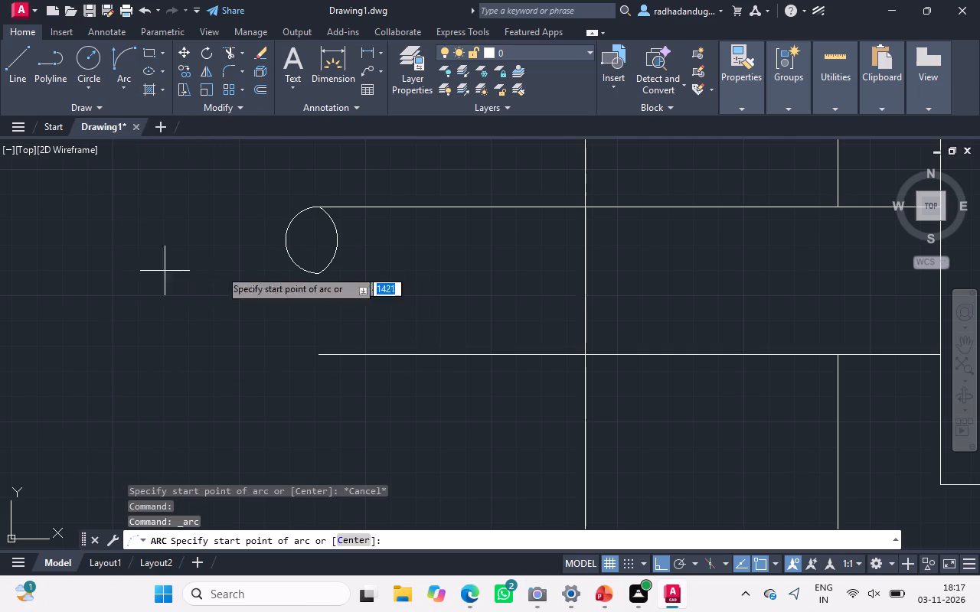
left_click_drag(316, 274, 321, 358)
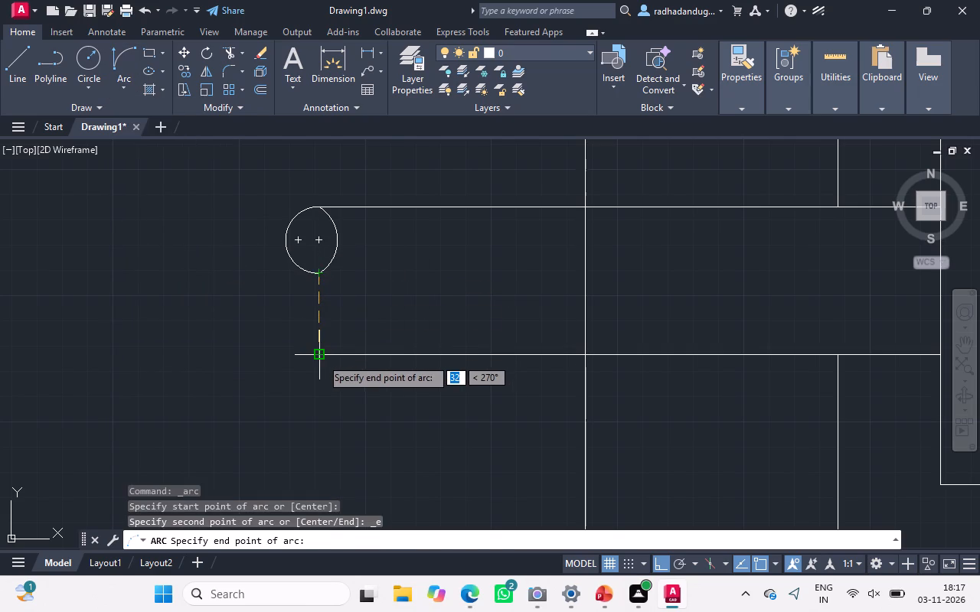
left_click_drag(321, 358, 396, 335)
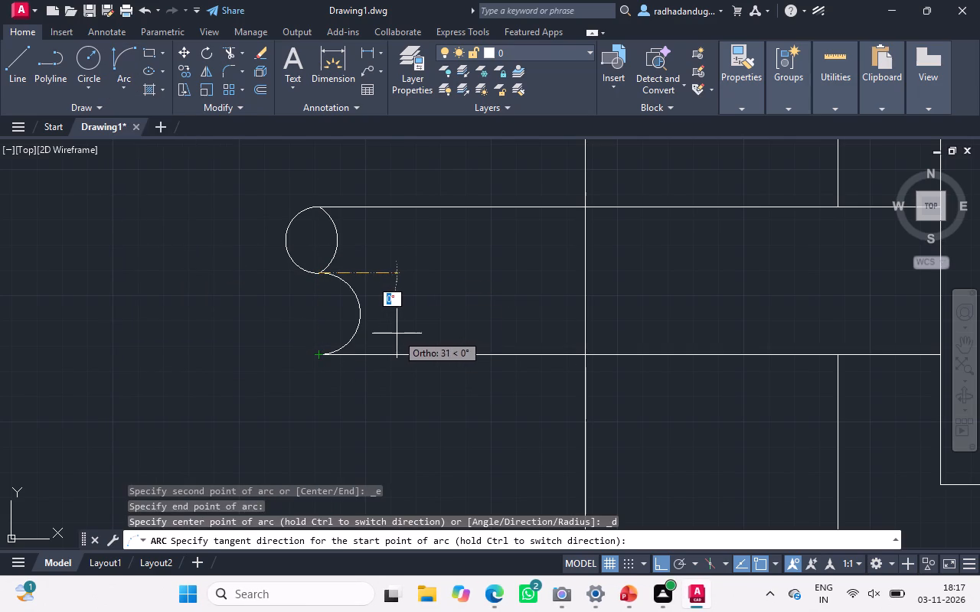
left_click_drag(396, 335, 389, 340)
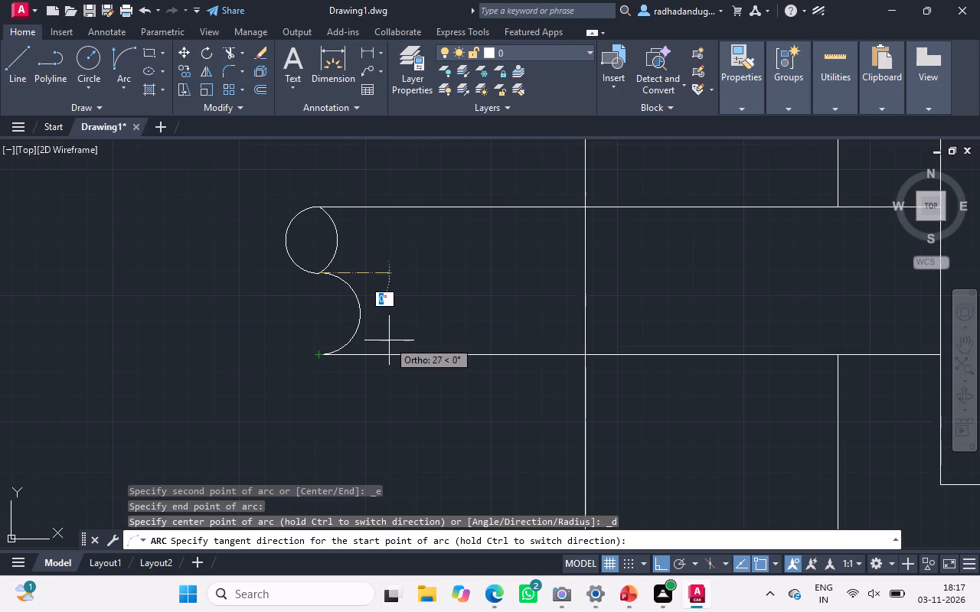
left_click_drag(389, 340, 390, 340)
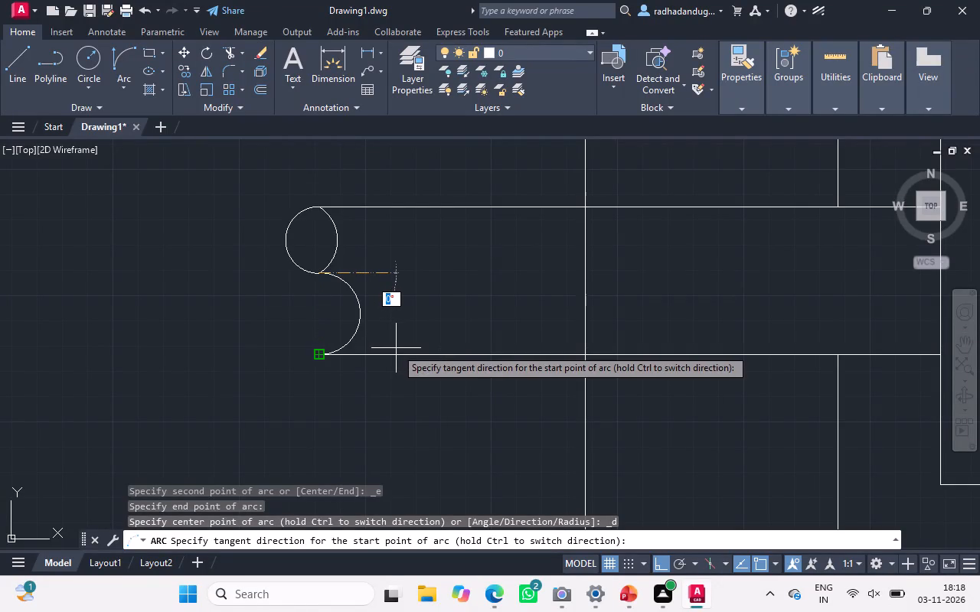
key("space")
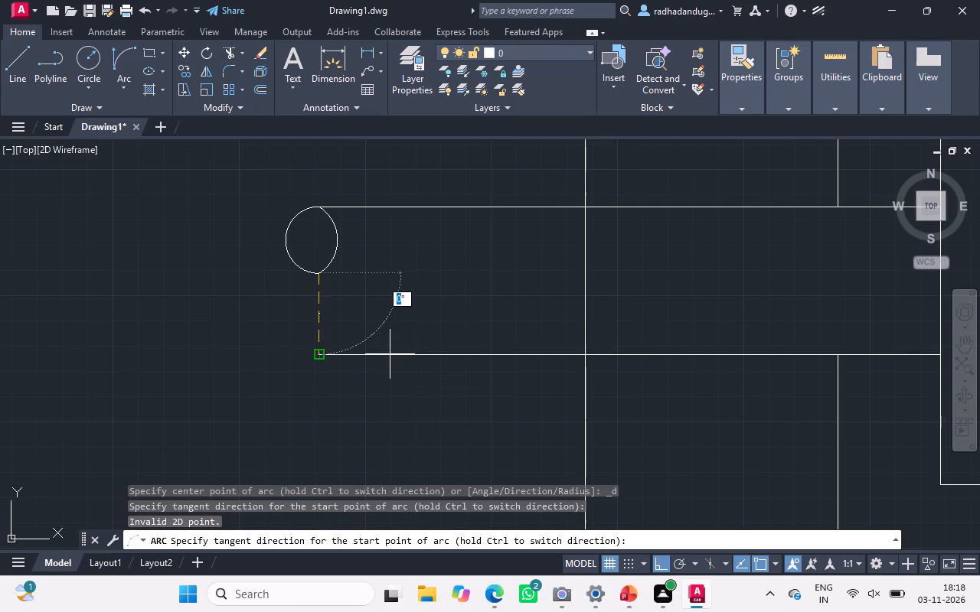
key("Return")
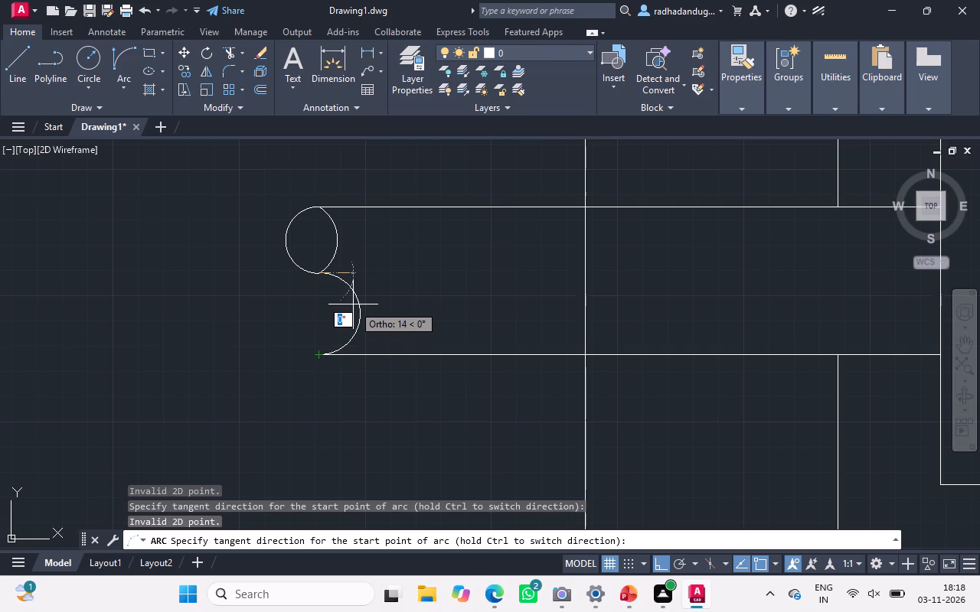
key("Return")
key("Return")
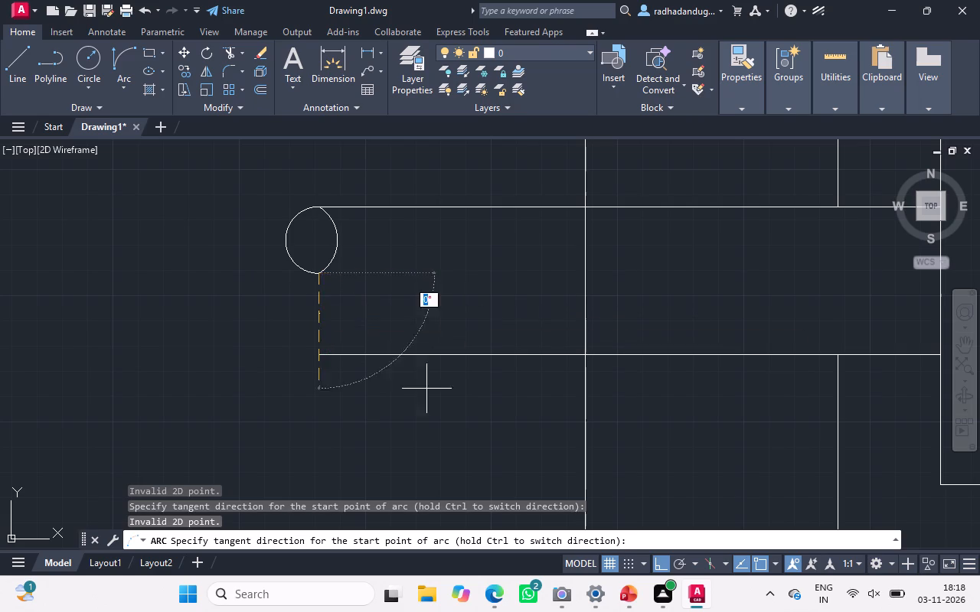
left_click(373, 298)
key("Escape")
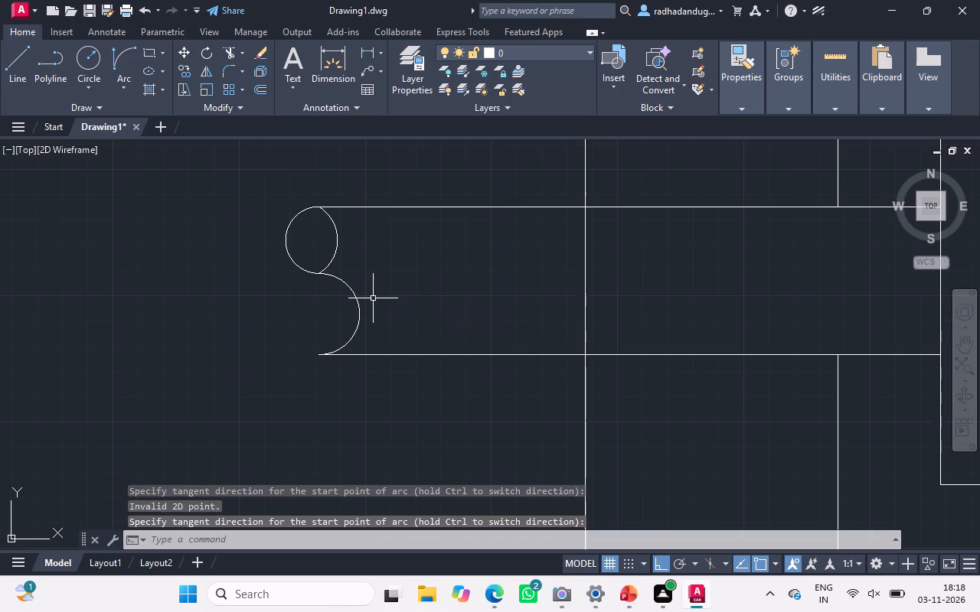
Erase the inward-bulging arc of the upper closed loop at the fitting's open end.
scroll(373, 298, "down", 3, "ctrl")
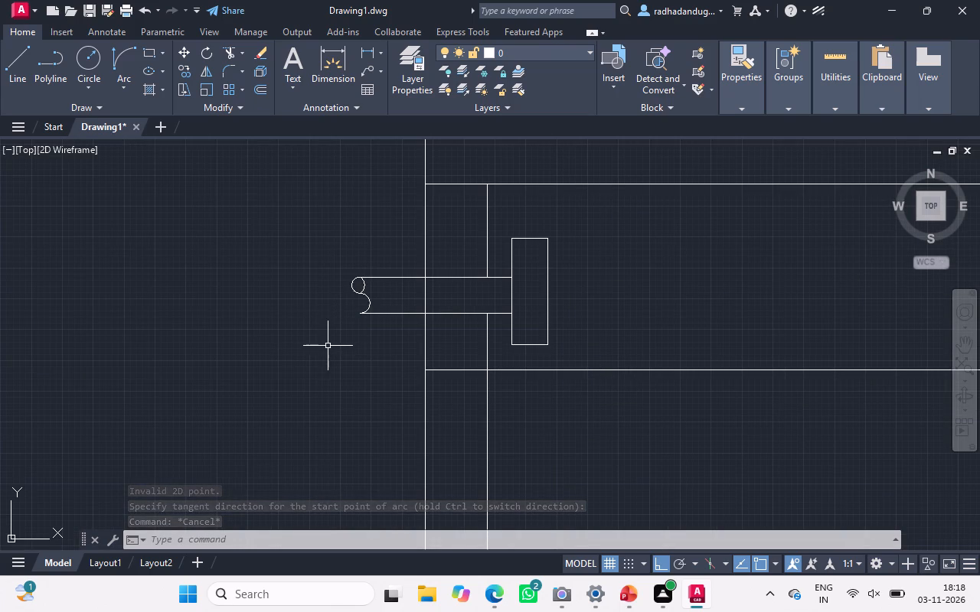
left_click(326, 346)
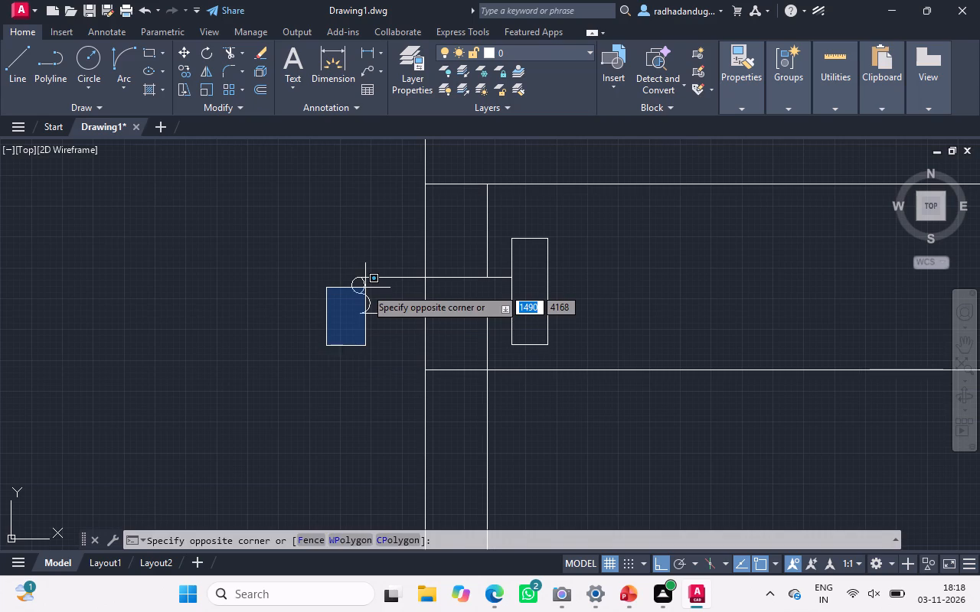
key("Escape")
left_click(364, 285)
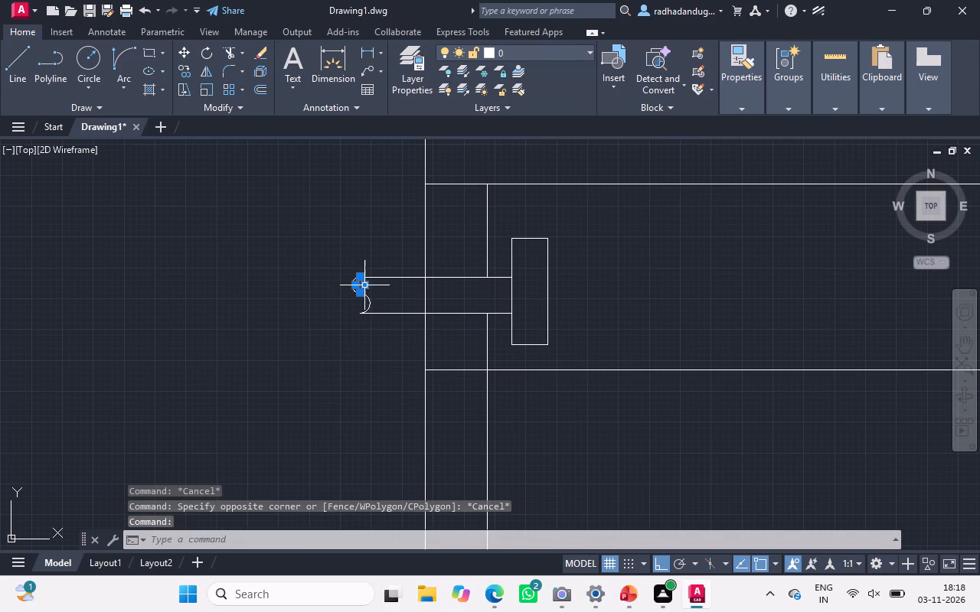
key("Delete")
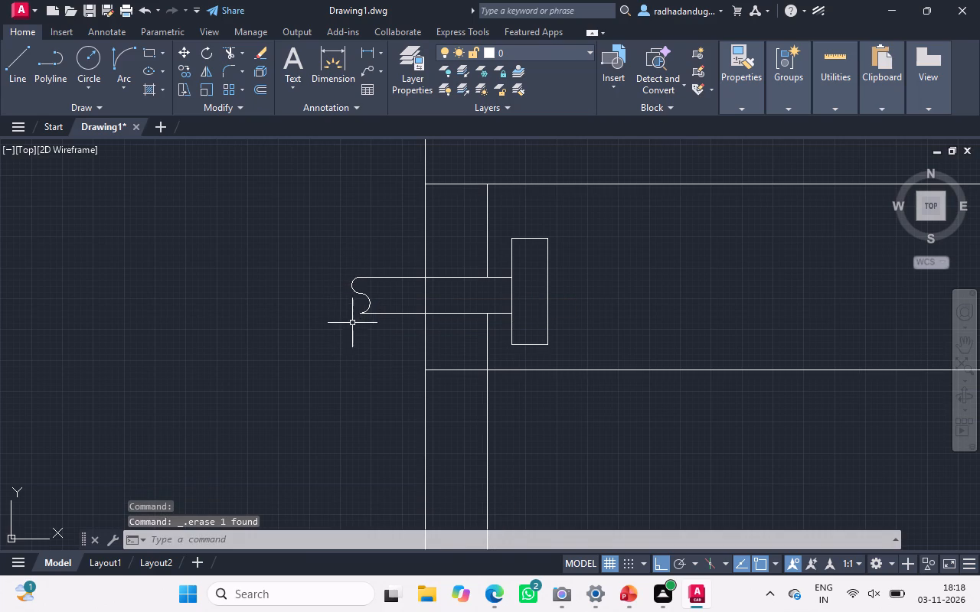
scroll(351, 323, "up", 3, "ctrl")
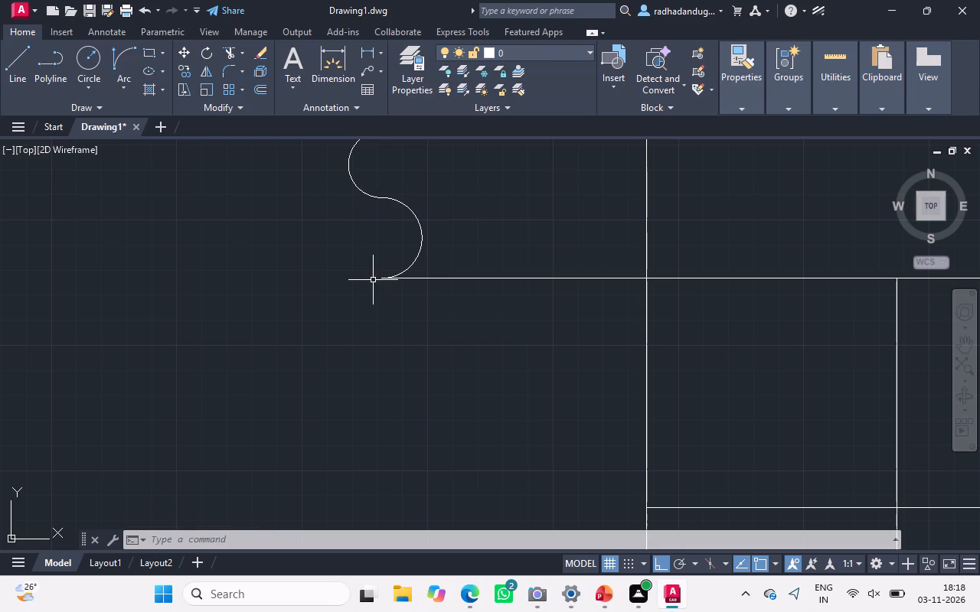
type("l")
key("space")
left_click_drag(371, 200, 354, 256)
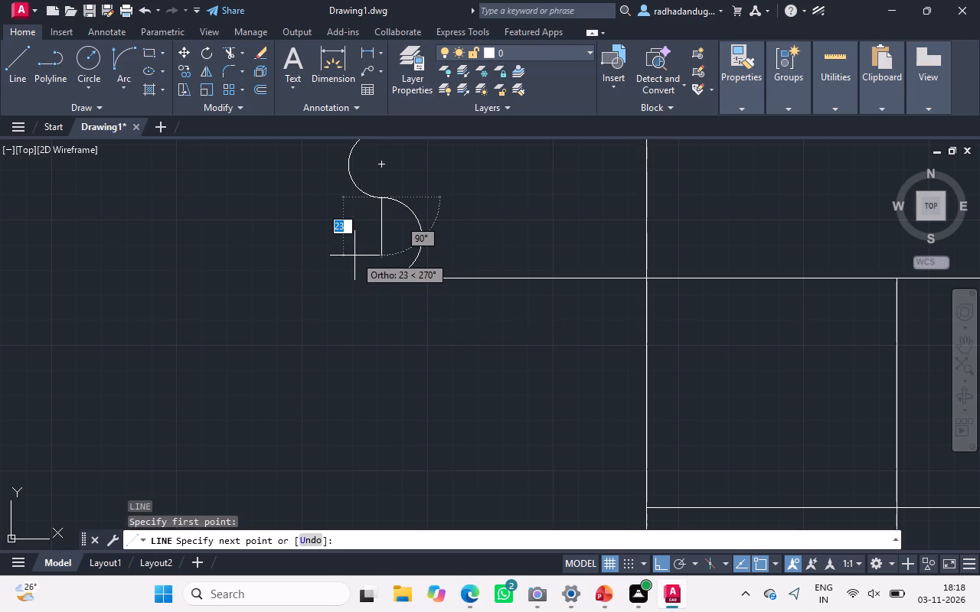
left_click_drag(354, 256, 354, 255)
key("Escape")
Draw an outward-bulging Start, End, Radius arc of radius about 25 from the upper arc's lower end to the lower horizontal's left end.
left_click(126, 64)
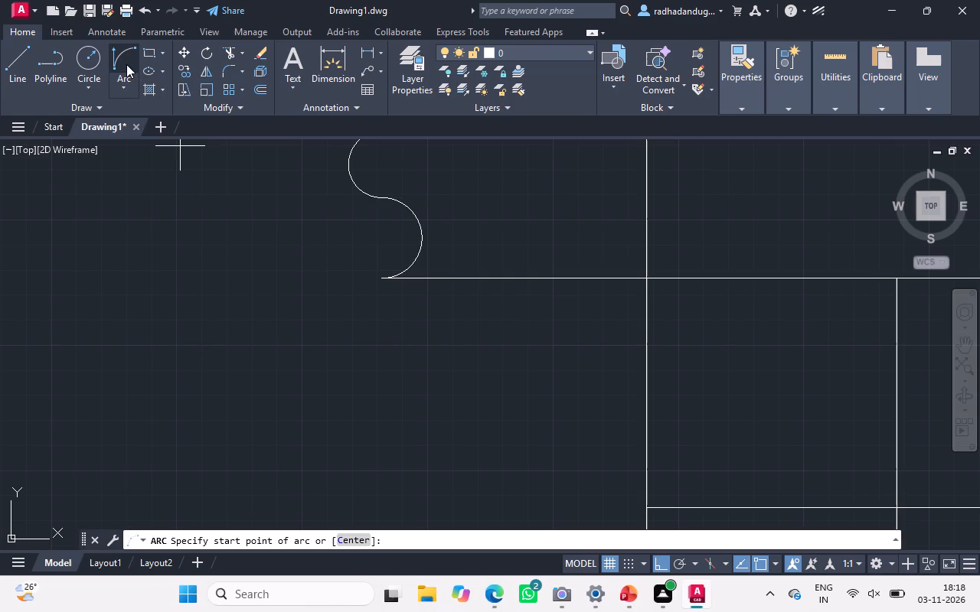
left_click(124, 78)
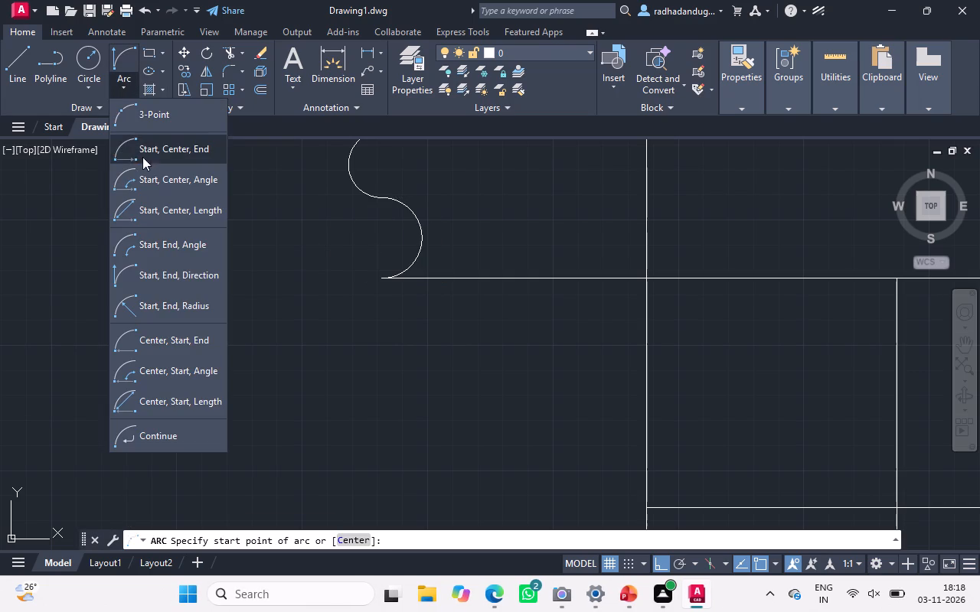
left_click(201, 294)
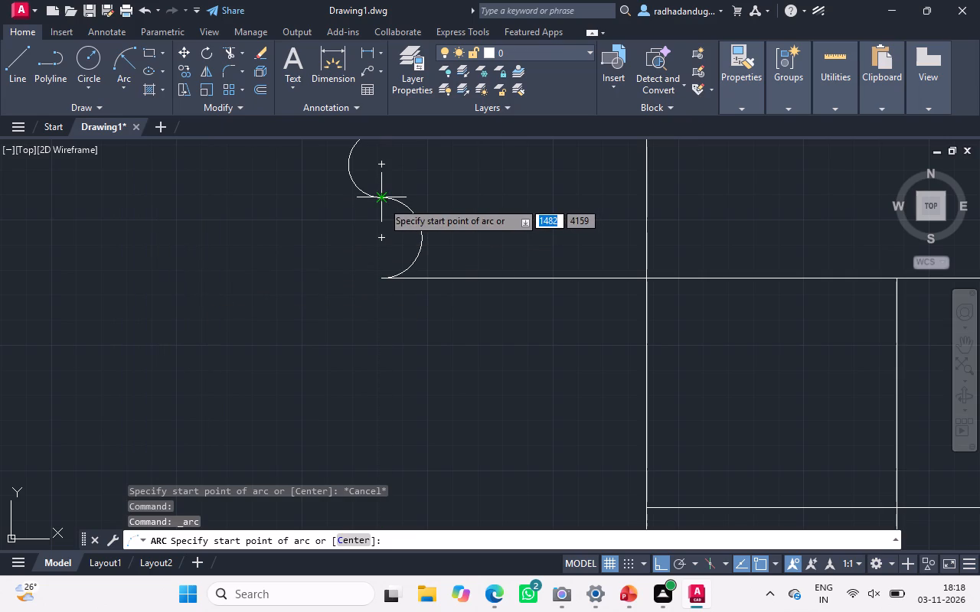
left_click_drag(382, 201, 382, 275)
left_click(382, 275)
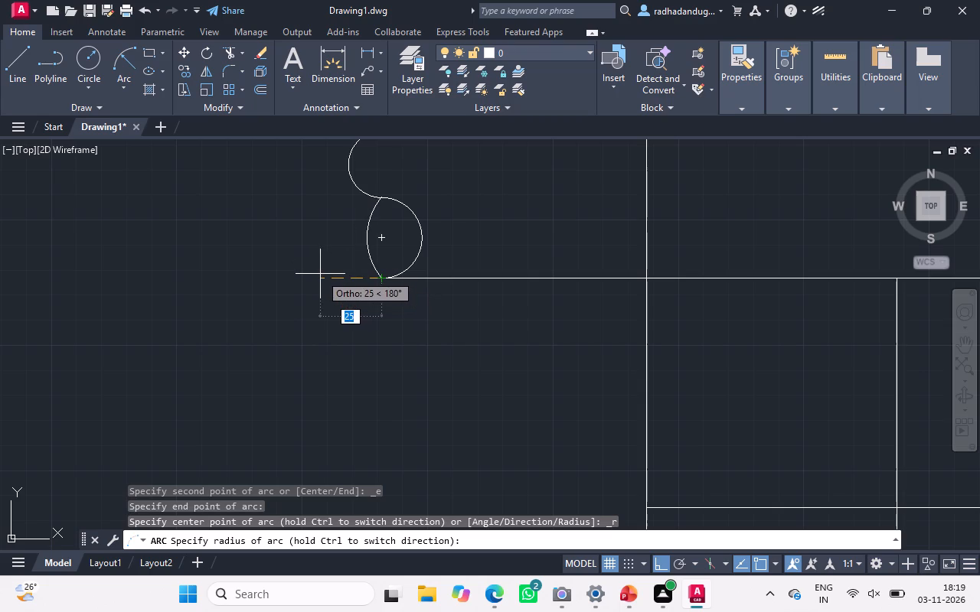
left_click(320, 274)
key("Escape")
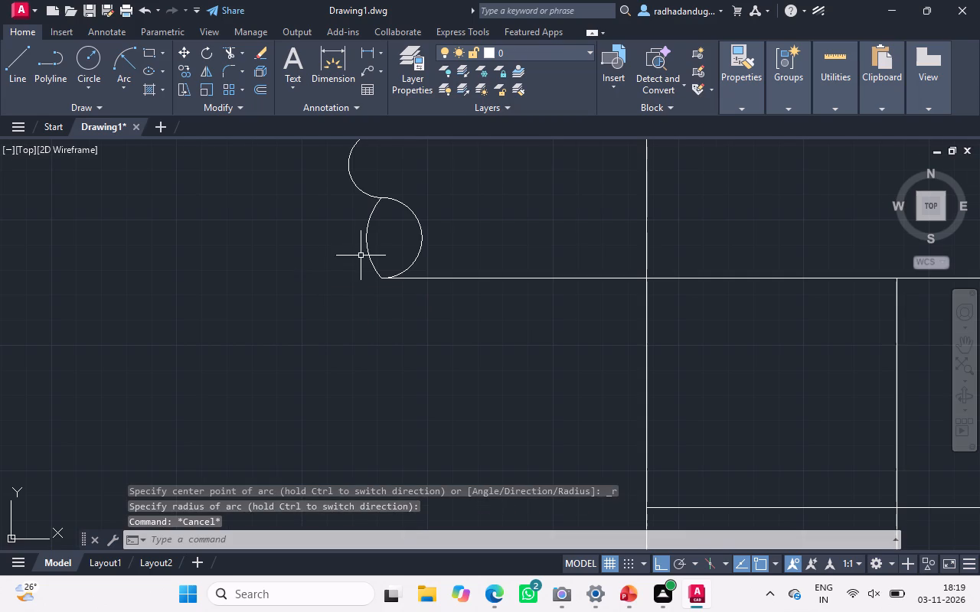
Erase the lower inward-bulging semicircular arc between the upper arc's lower end and the lower horizontal's left end.
scroll(361, 256, "down", 2, "ctrl")
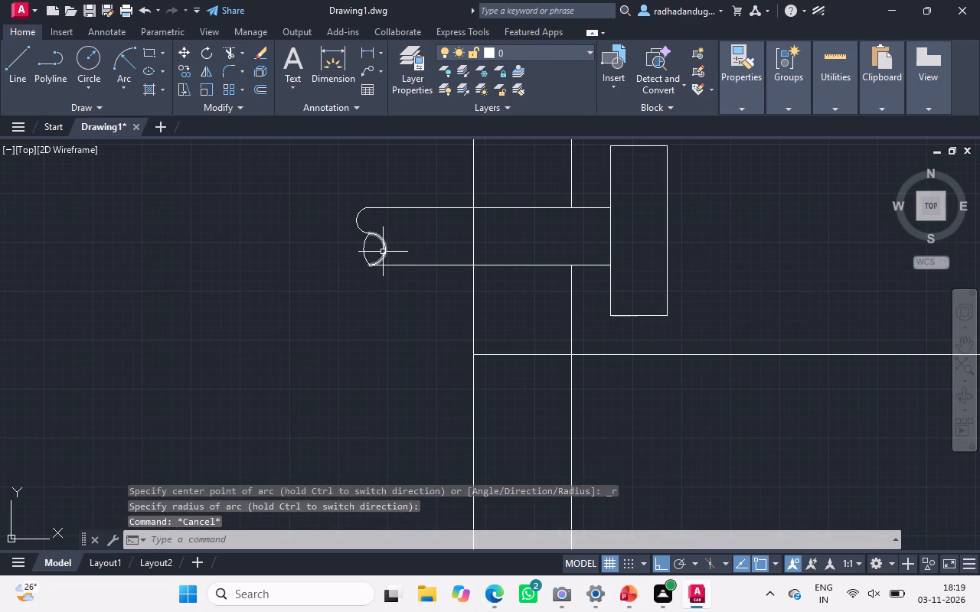
left_click(383, 251)
key("Delete")
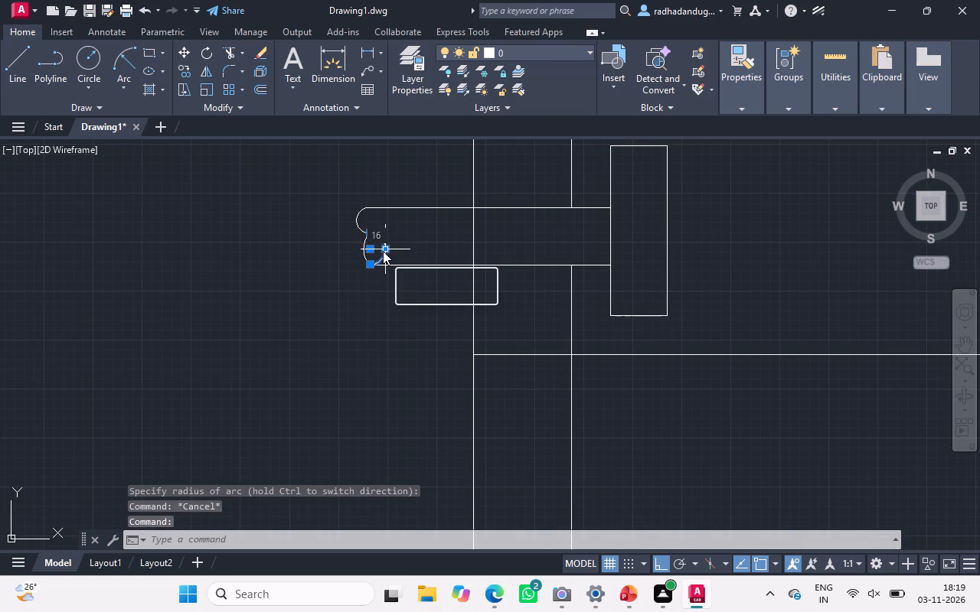
key("Delete")
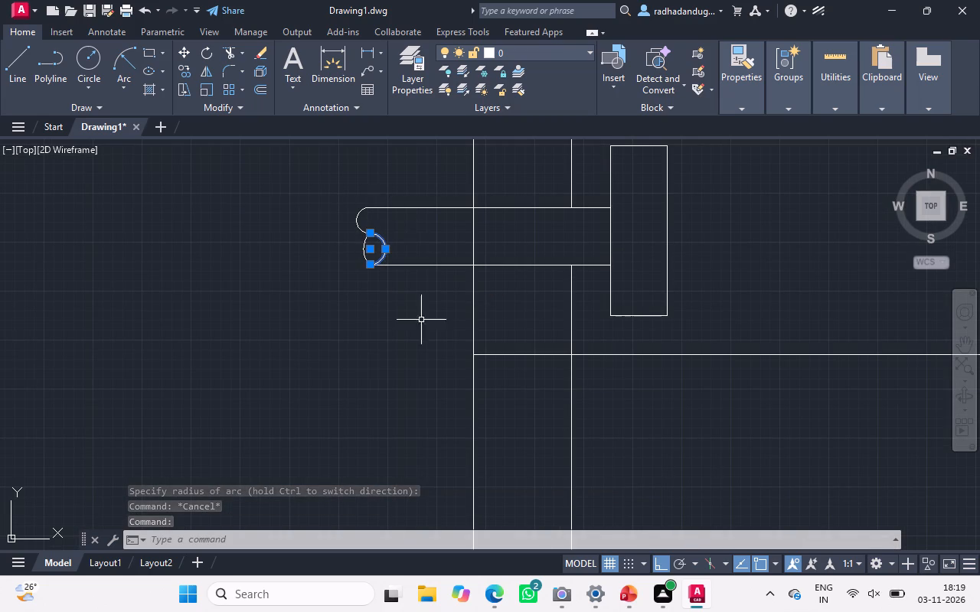
left_click_drag(398, 343, 422, 274)
key("Delete")
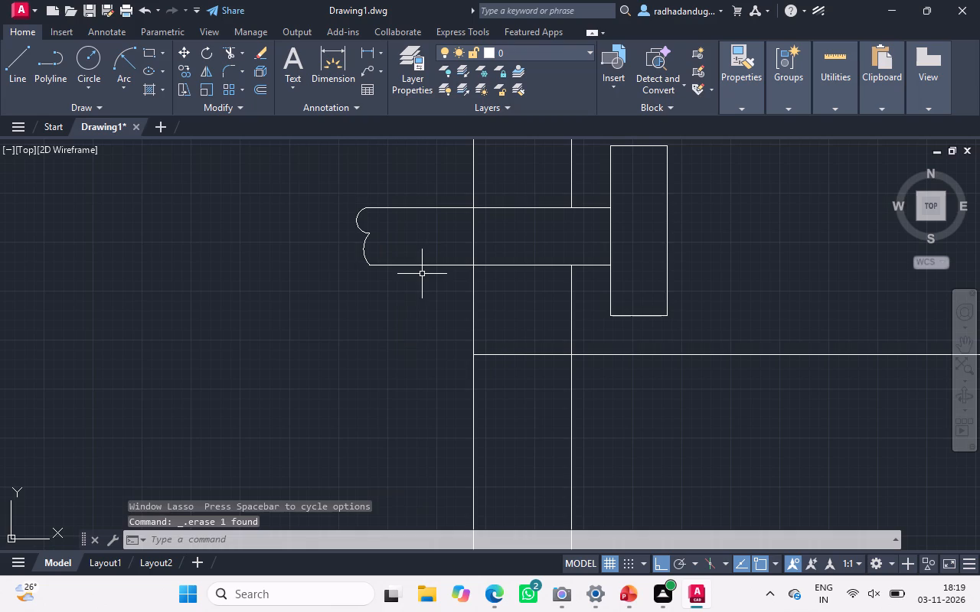
Erase the upper outward-bulging semicircular arc at the left fitting's open end.
left_click(358, 224)
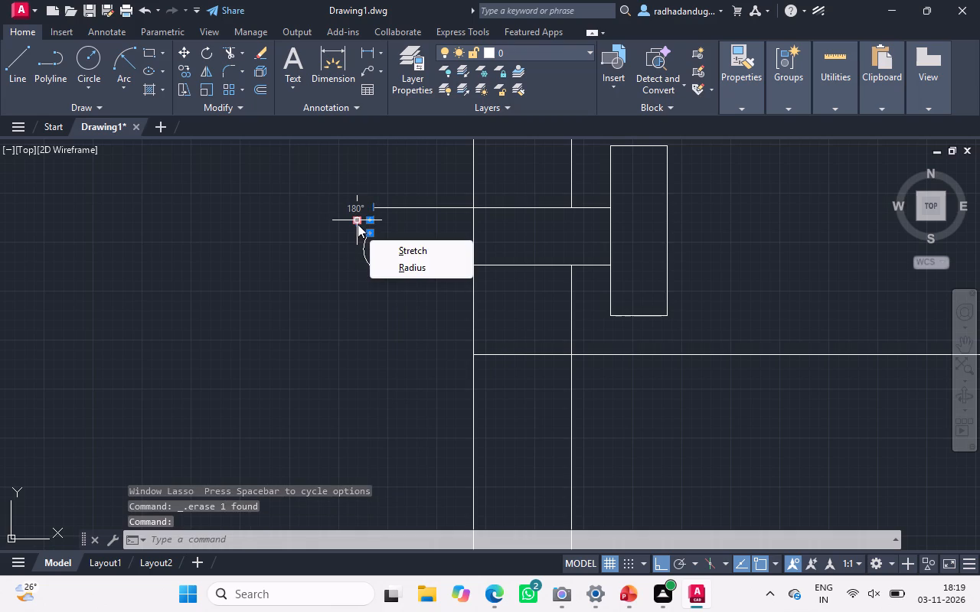
key("Delete")
left_click(346, 266)
key("Delete")
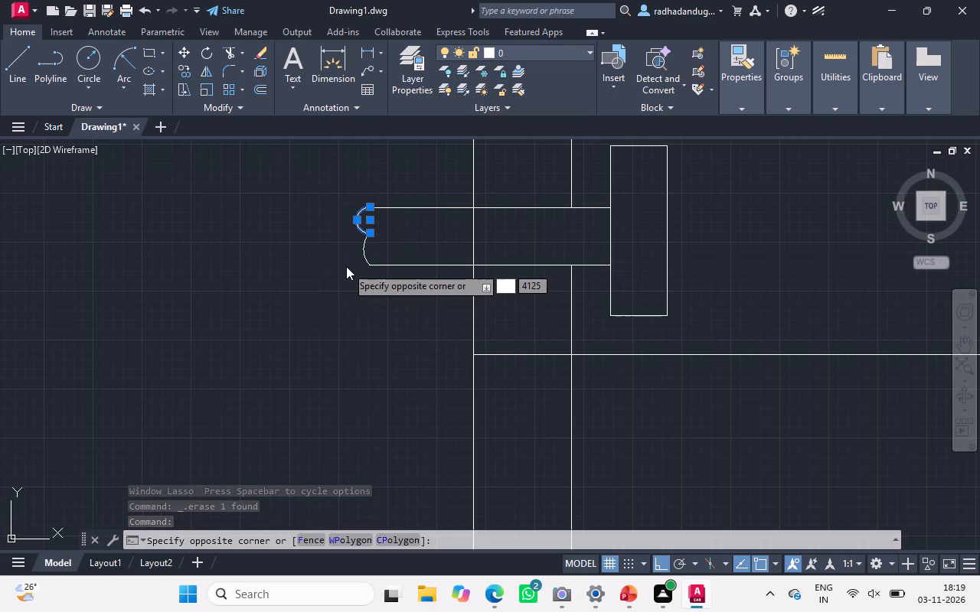
key("Delete")
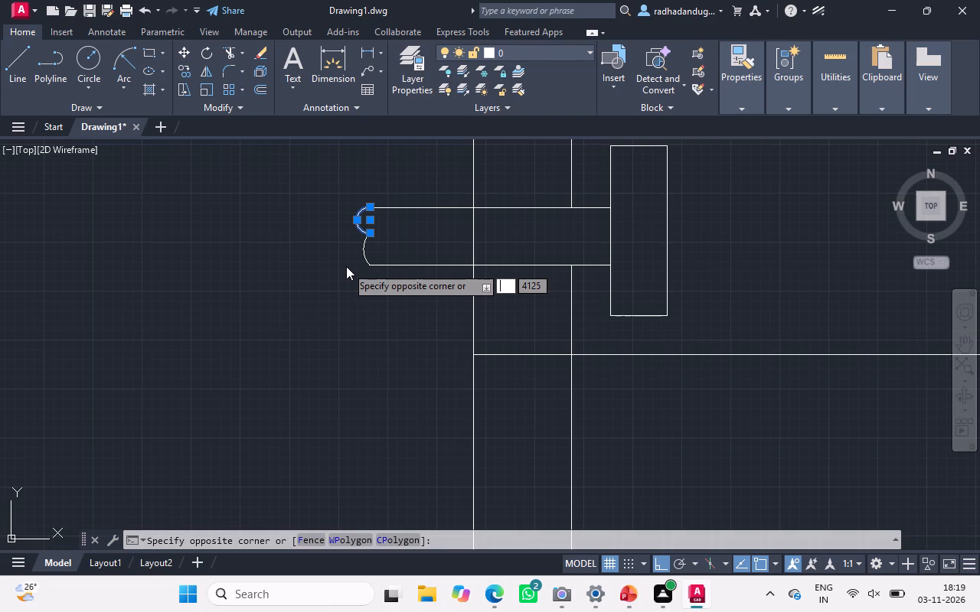
key("Delete")
key("Escape")
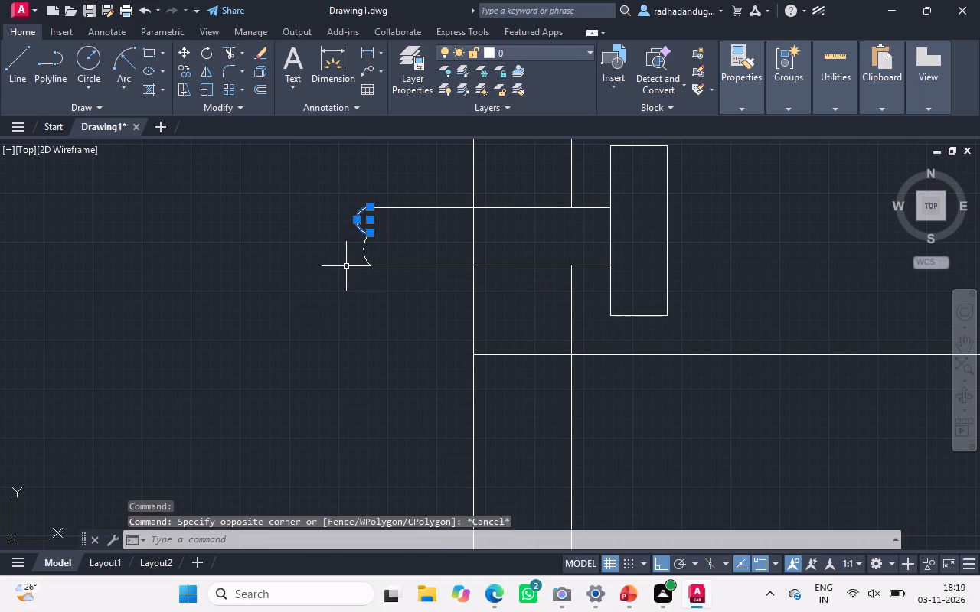
key("Delete")
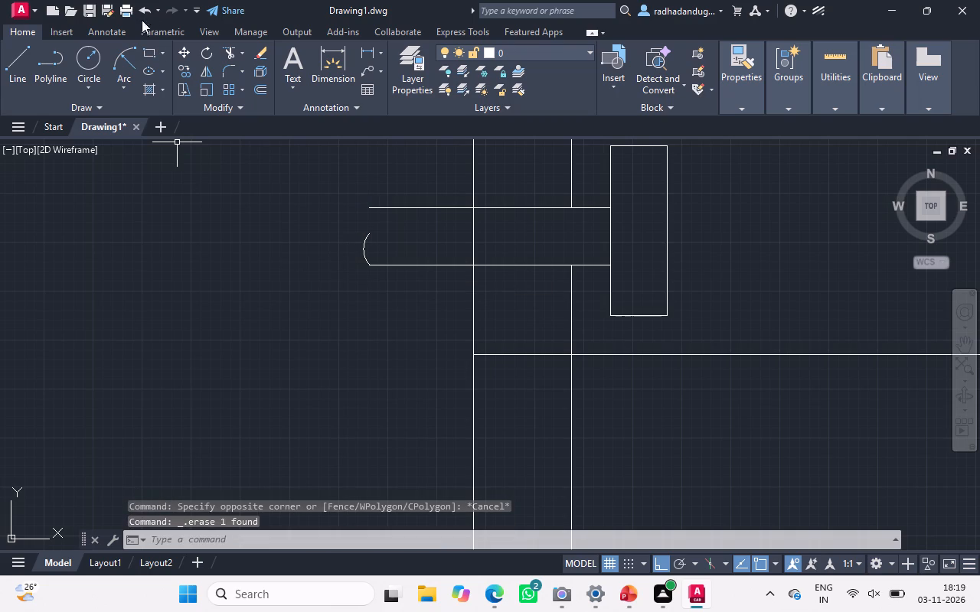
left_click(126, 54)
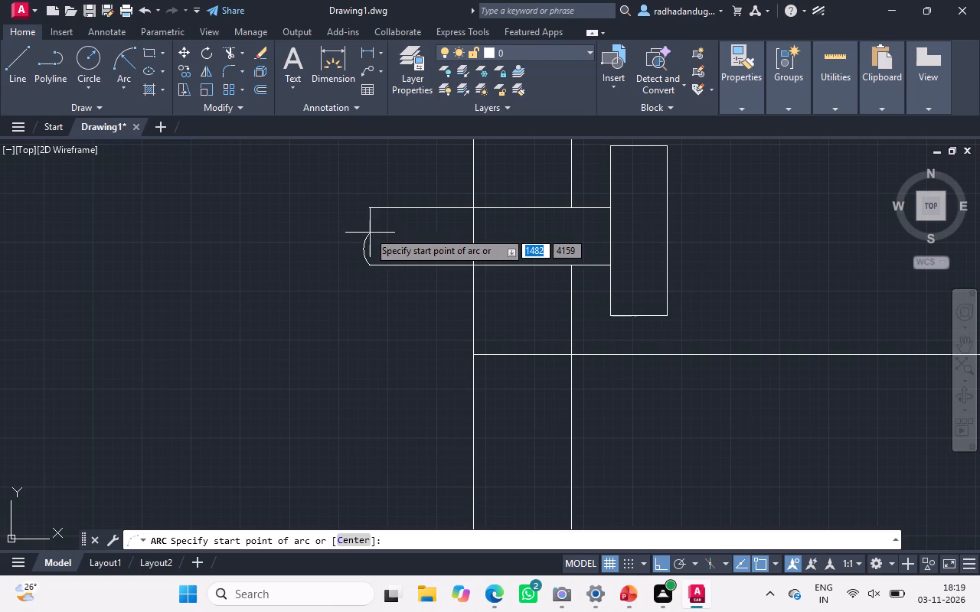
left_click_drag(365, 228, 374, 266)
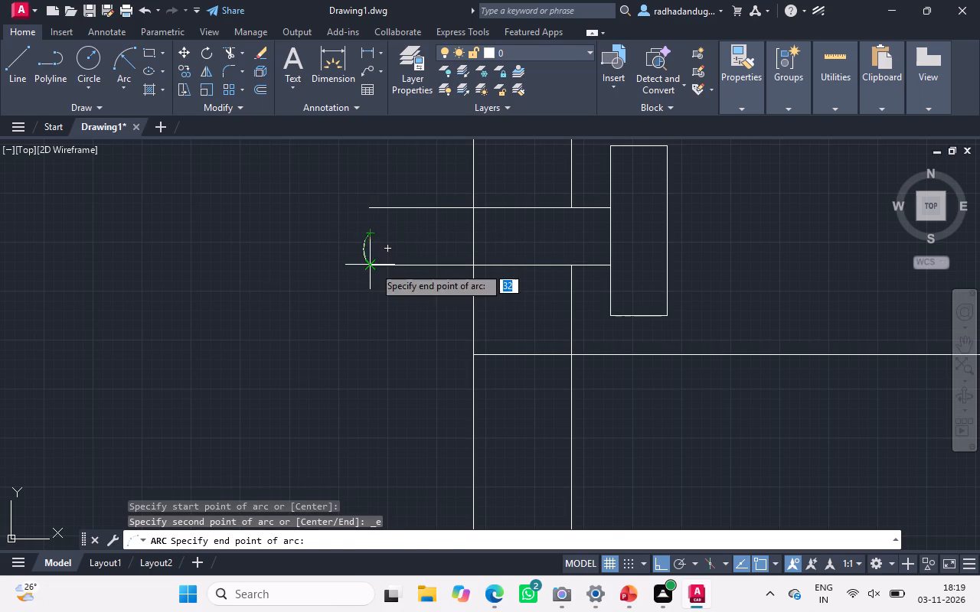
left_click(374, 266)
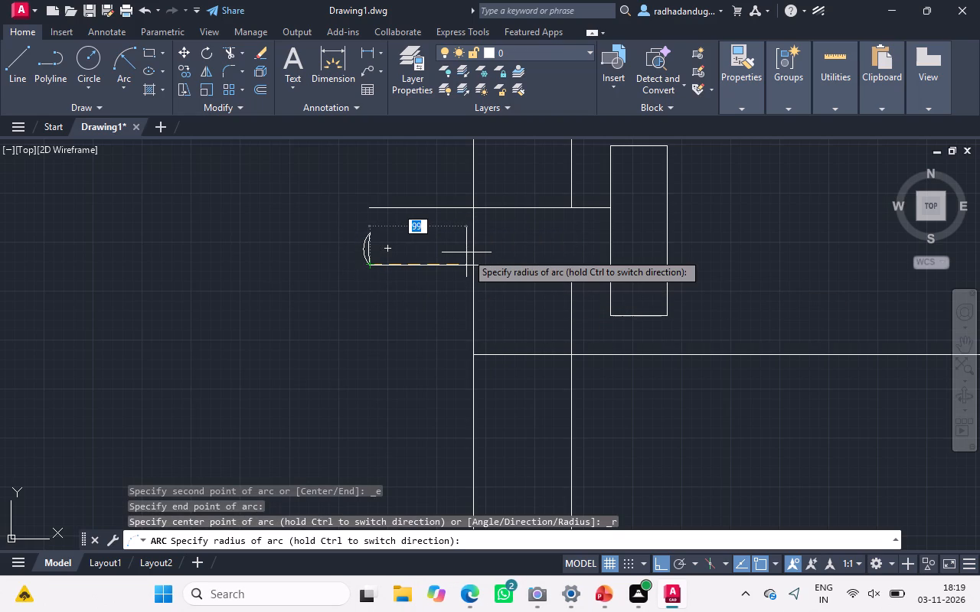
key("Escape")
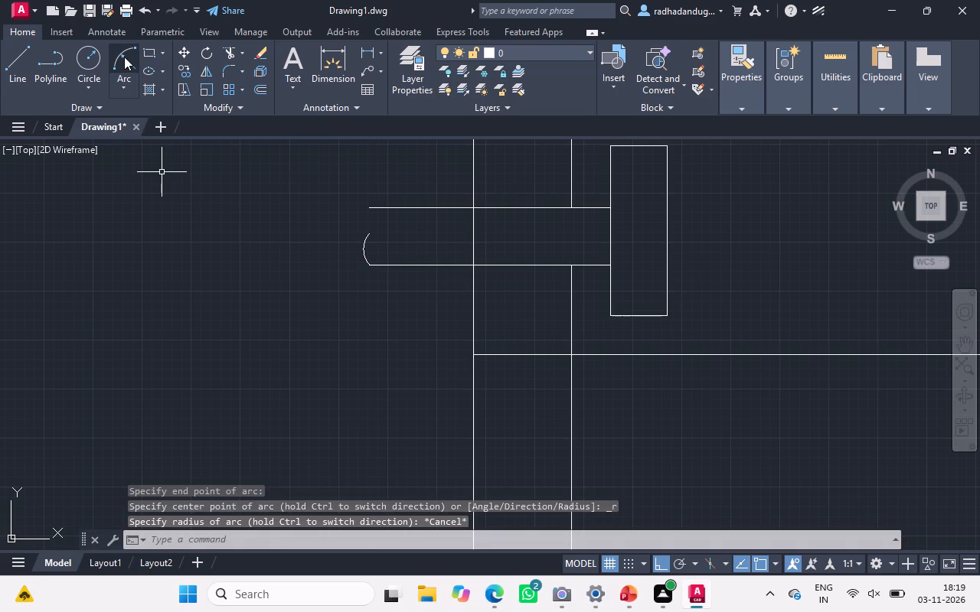
Draw an inward-bulging Start, End, Radius arc from the lower horizontal's left end to the lower arc's upper end, closing the lower loop.
left_click(124, 57)
left_click_drag(364, 265, 367, 247)
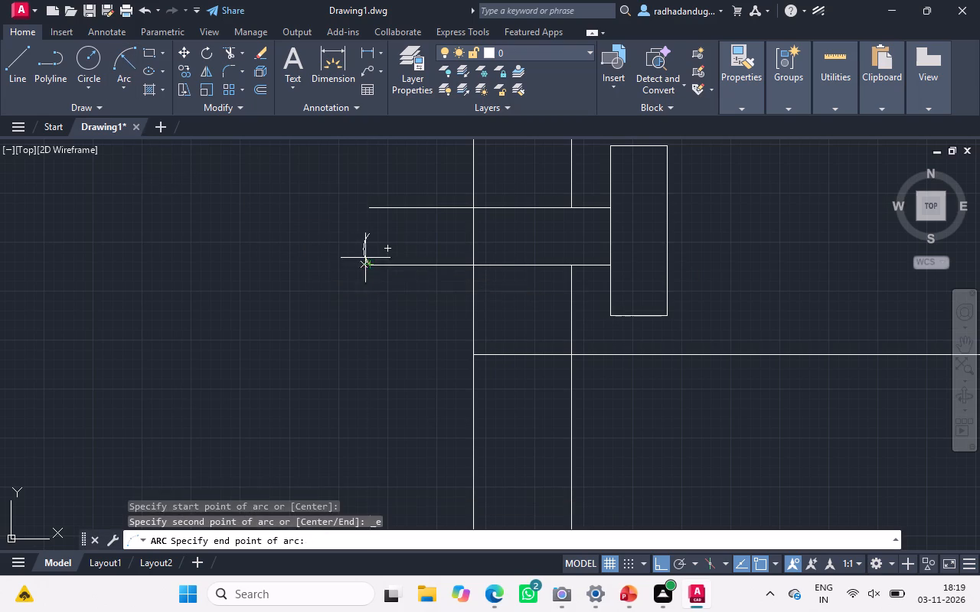
left_click_drag(367, 247, 369, 233)
left_click_drag(369, 233, 393, 240)
left_click(393, 240)
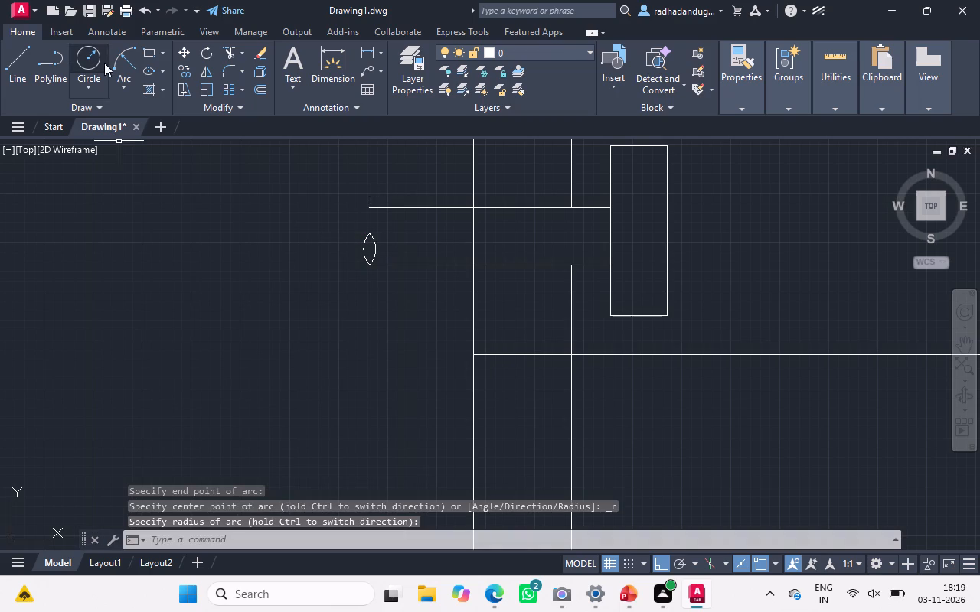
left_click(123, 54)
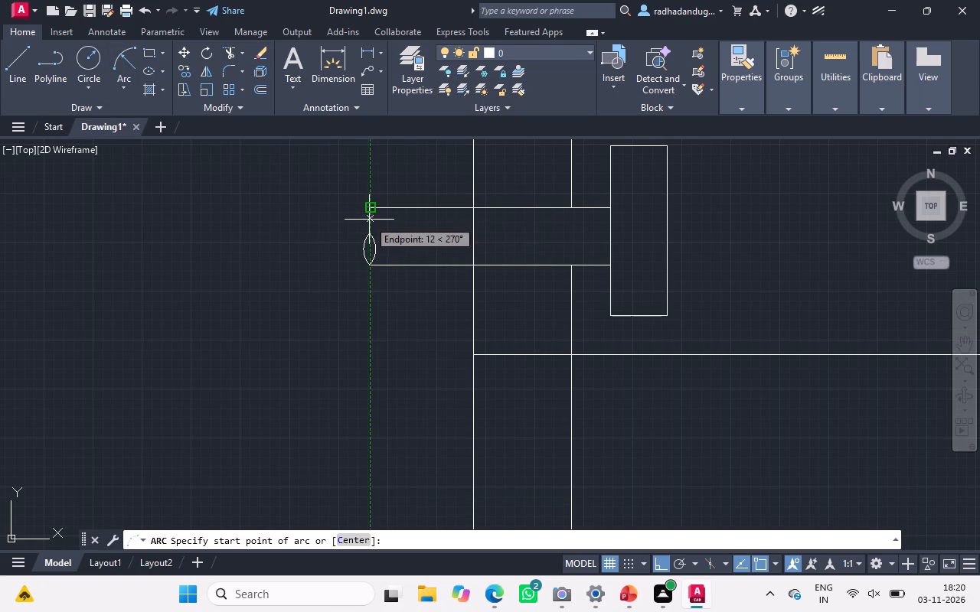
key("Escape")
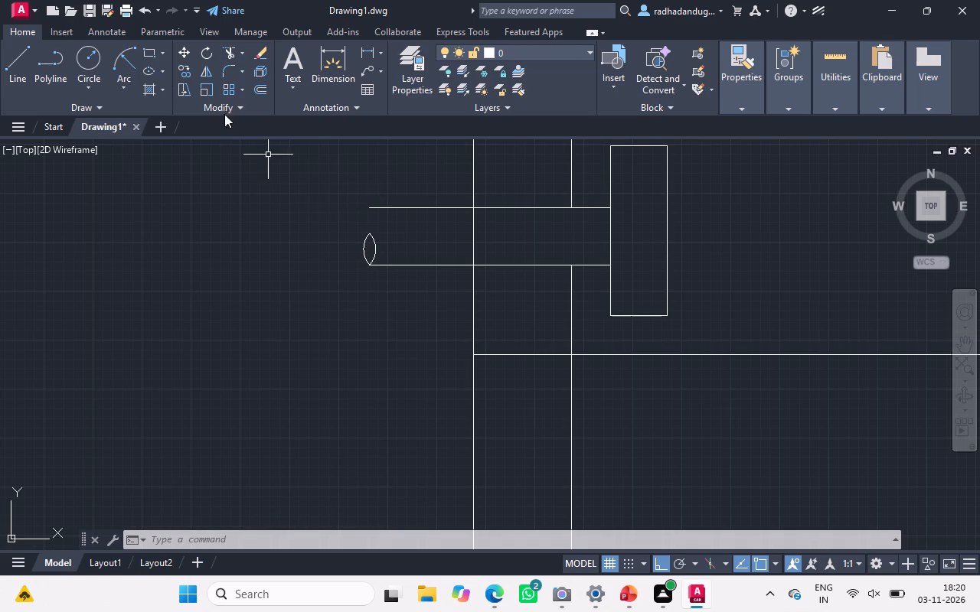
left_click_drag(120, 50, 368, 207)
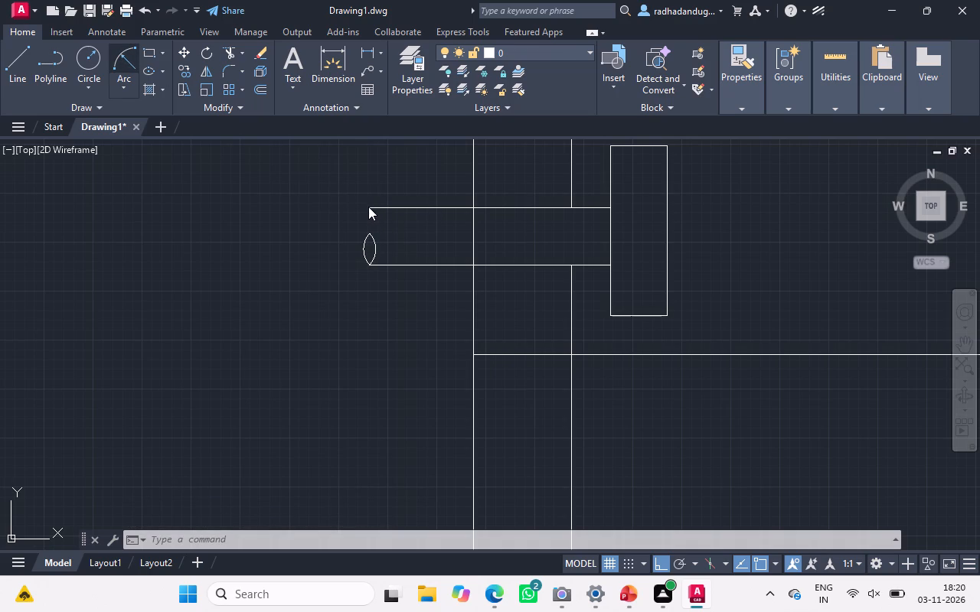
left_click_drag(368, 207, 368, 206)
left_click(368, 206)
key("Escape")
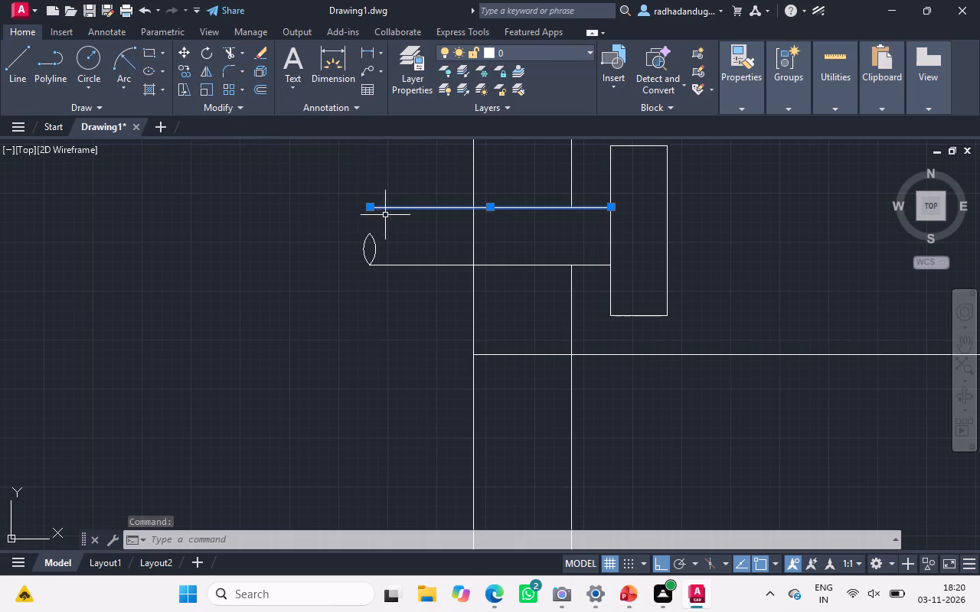
Draw an outward-bulging Start, End, Radius arc of radius about 20 from the upper horizontal's left end to the lower loop's top.
left_click(113, 65)
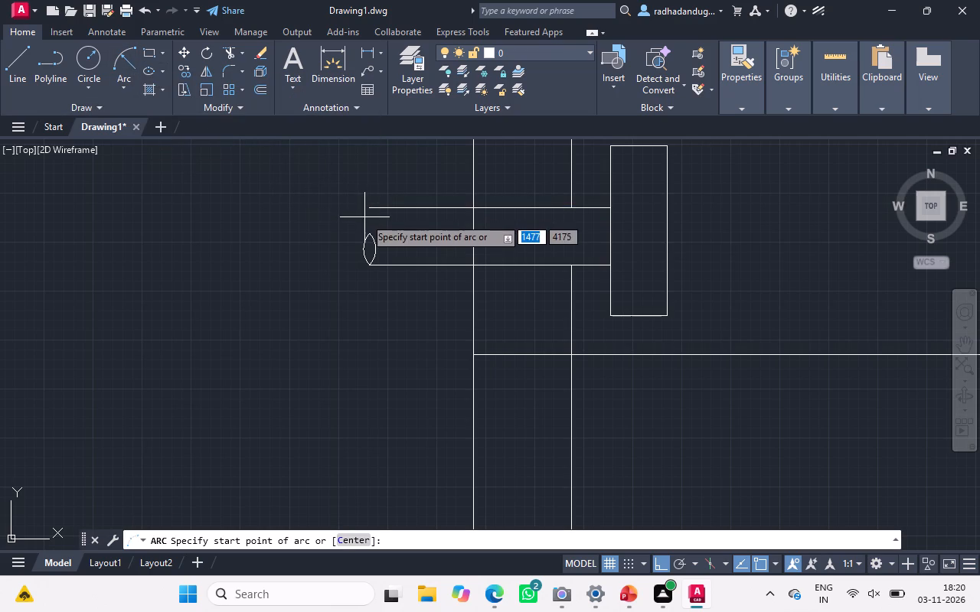
left_click_drag(367, 204, 367, 230)
left_click_drag(367, 230, 369, 229)
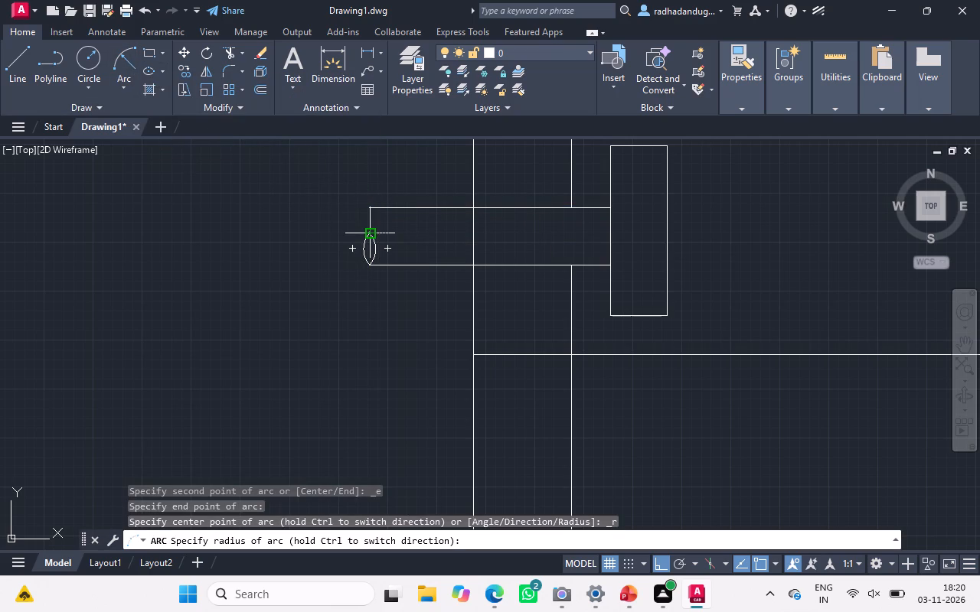
left_click_drag(369, 229, 389, 231)
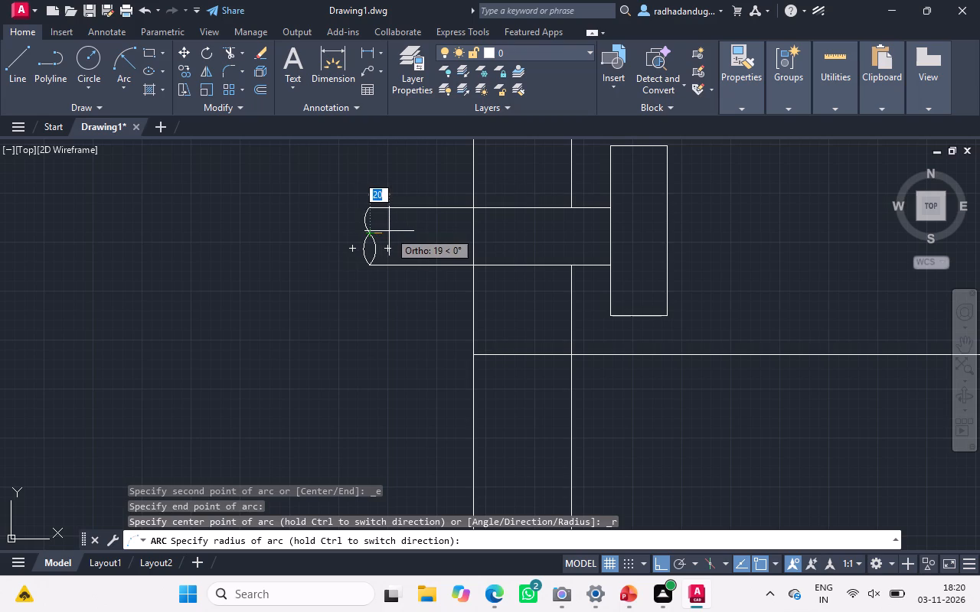
left_click_drag(389, 231, 388, 233)
left_click(388, 233)
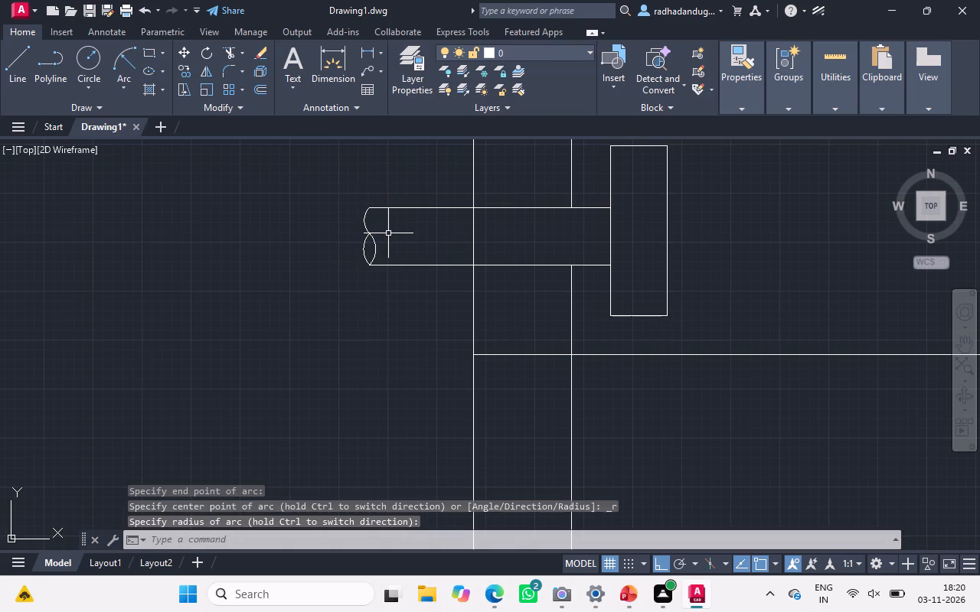
Copy the whole T-shaped fitting, including its end arcs, about 3726 horizontally to the right, beyond the elevation's right wall.
scroll(391, 304, "down", 4, "ctrl")
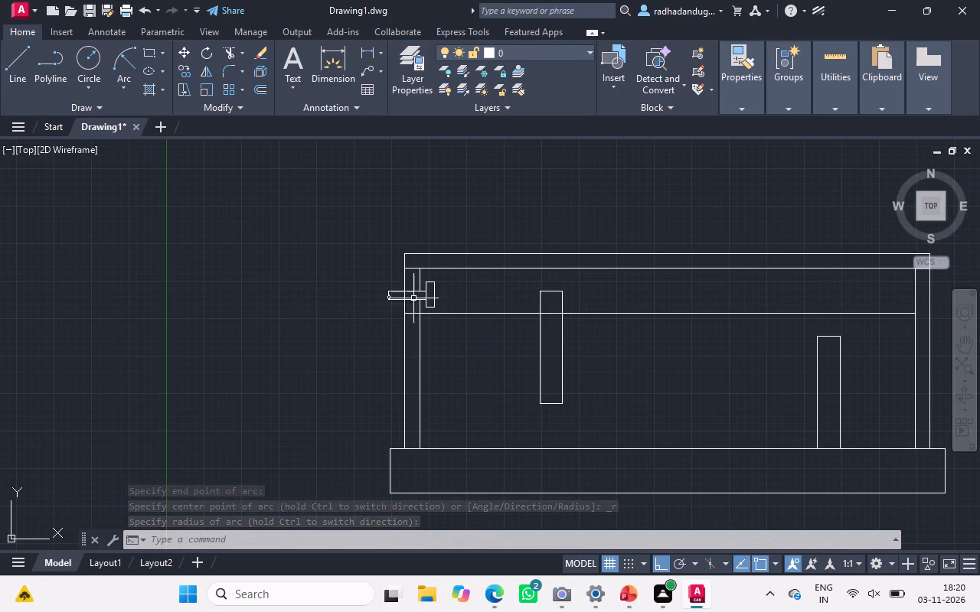
left_click(434, 295)
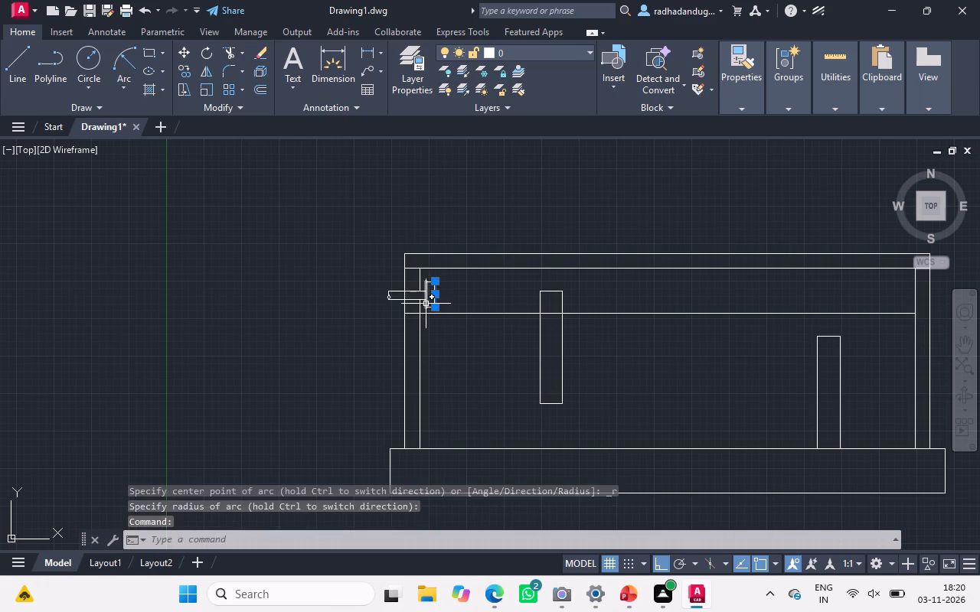
left_click(425, 304)
scroll(427, 301, "up", 4, "ctrl")
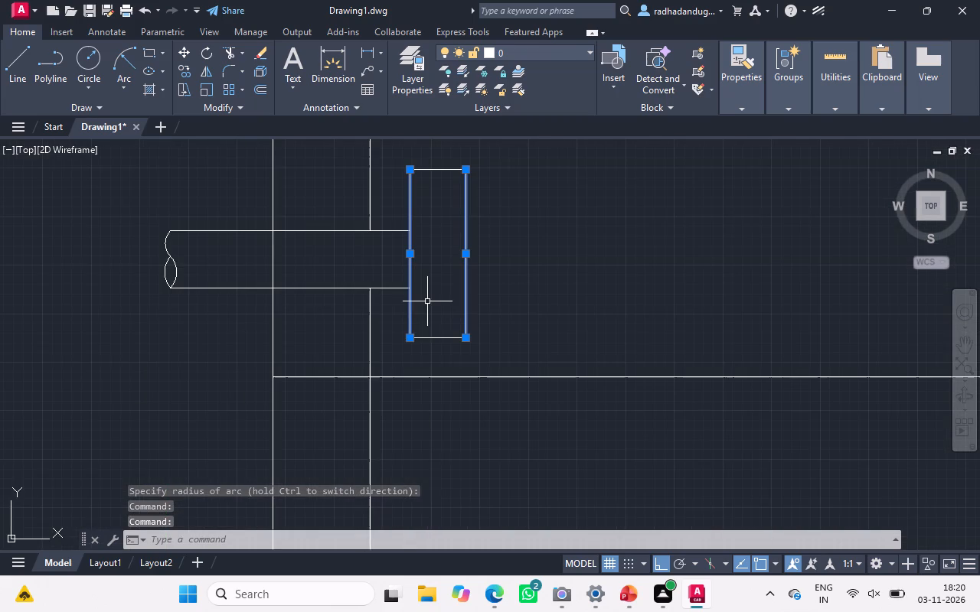
left_click(436, 340)
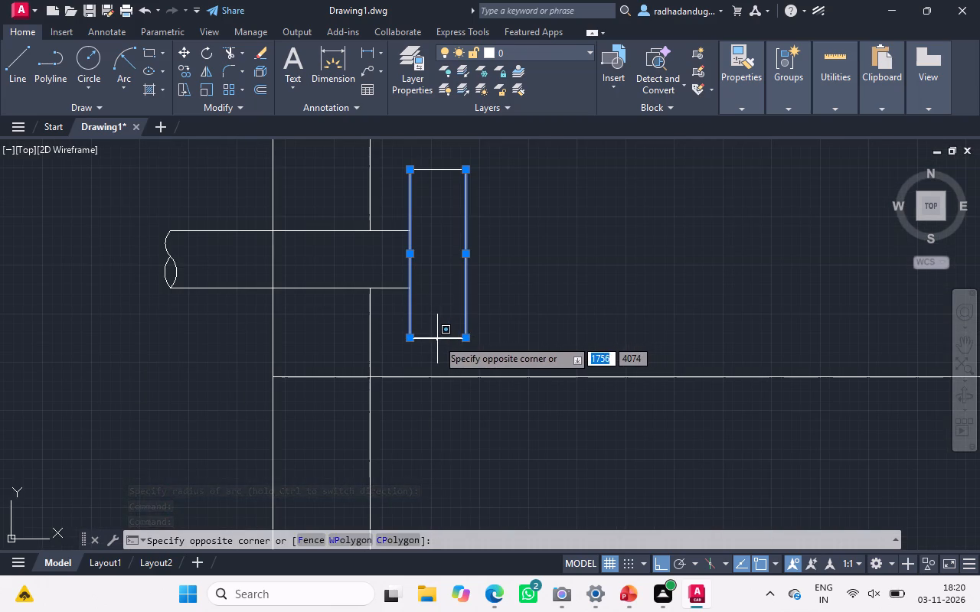
left_click(437, 339)
double_click(437, 339)
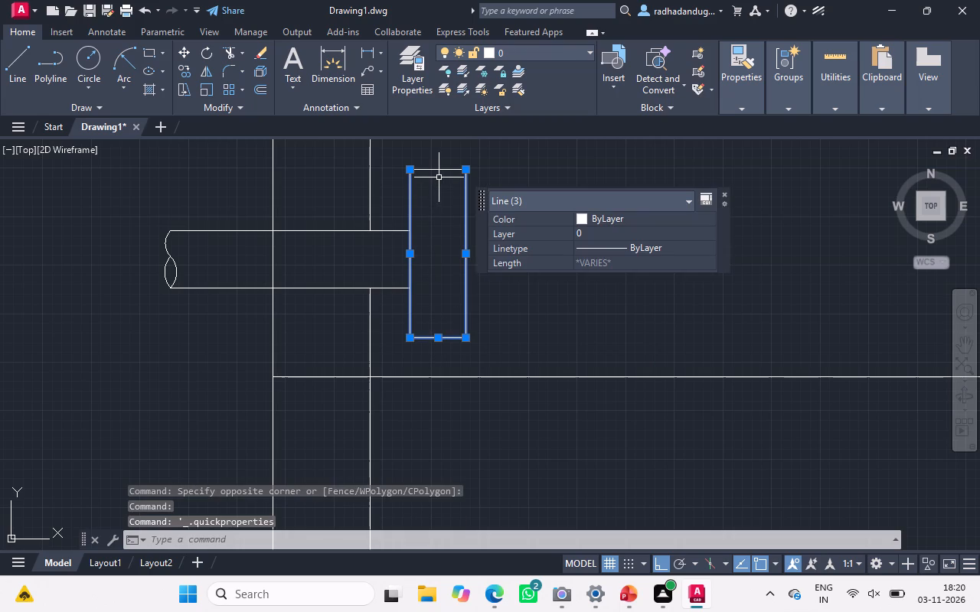
left_click(442, 170)
left_click(341, 232)
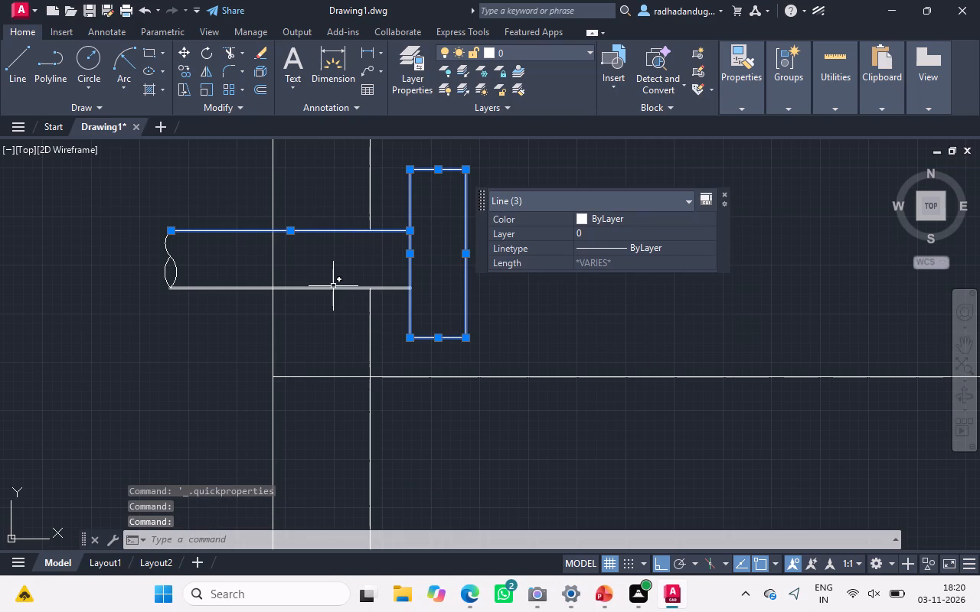
left_click(333, 288)
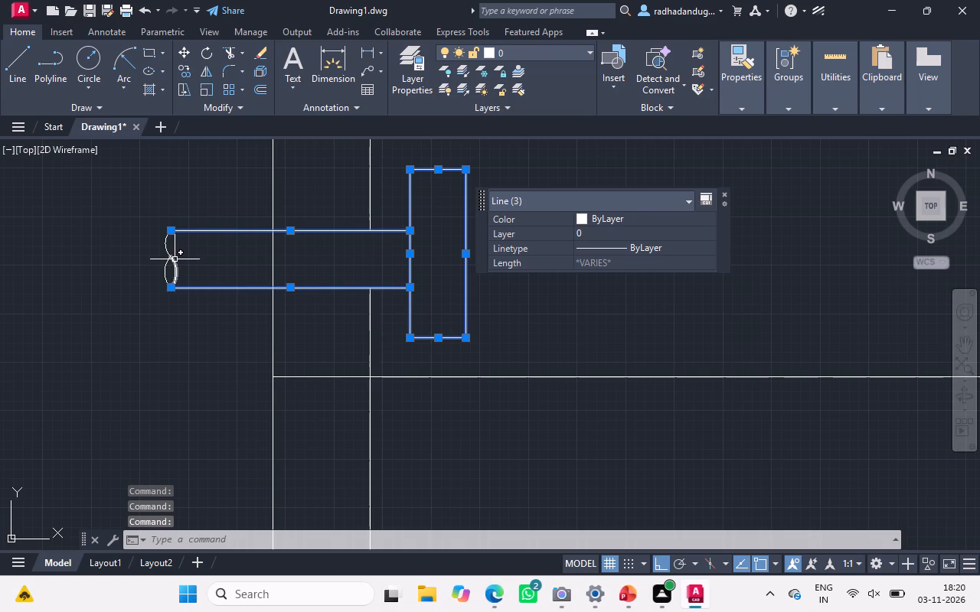
left_click(175, 259)
left_click(168, 266)
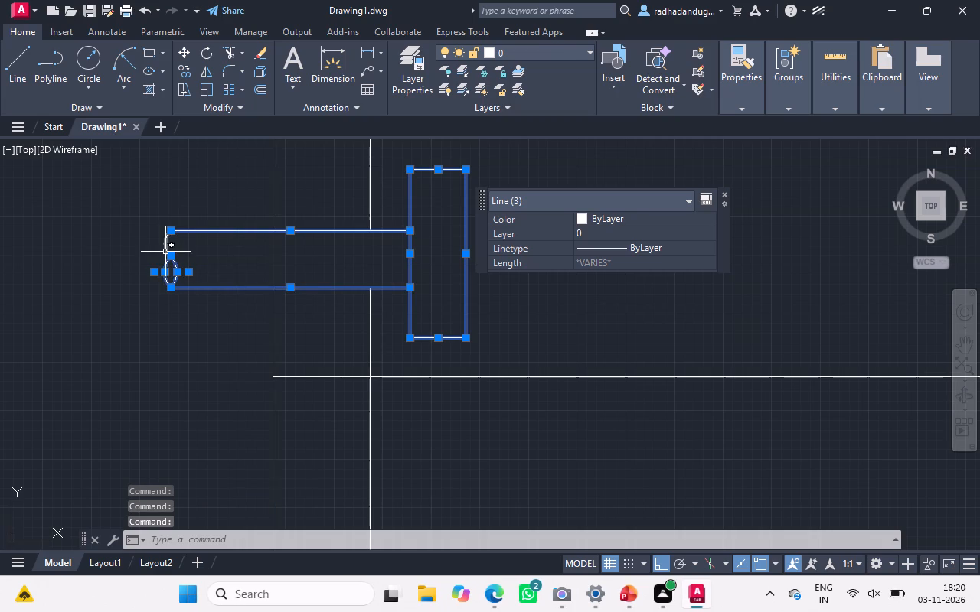
left_click(165, 249)
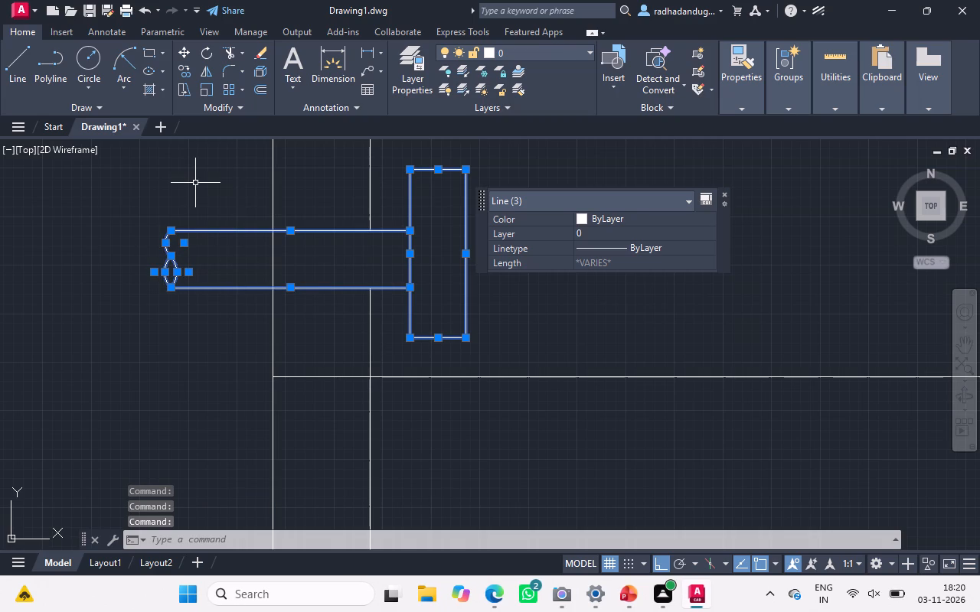
right_click(195, 183)
left_click(253, 305)
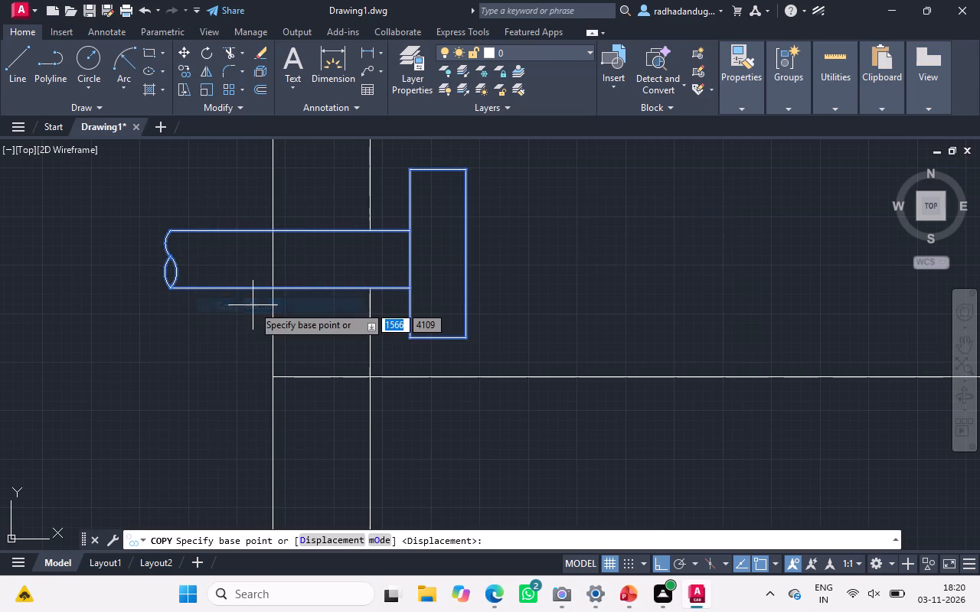
scroll(253, 305, "down", 5, "ctrl")
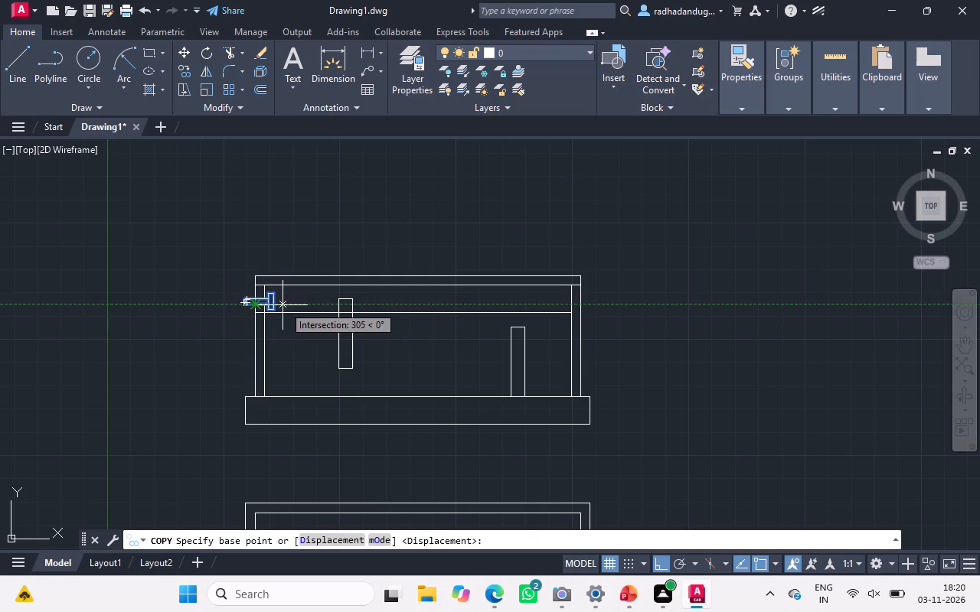
left_click(276, 305)
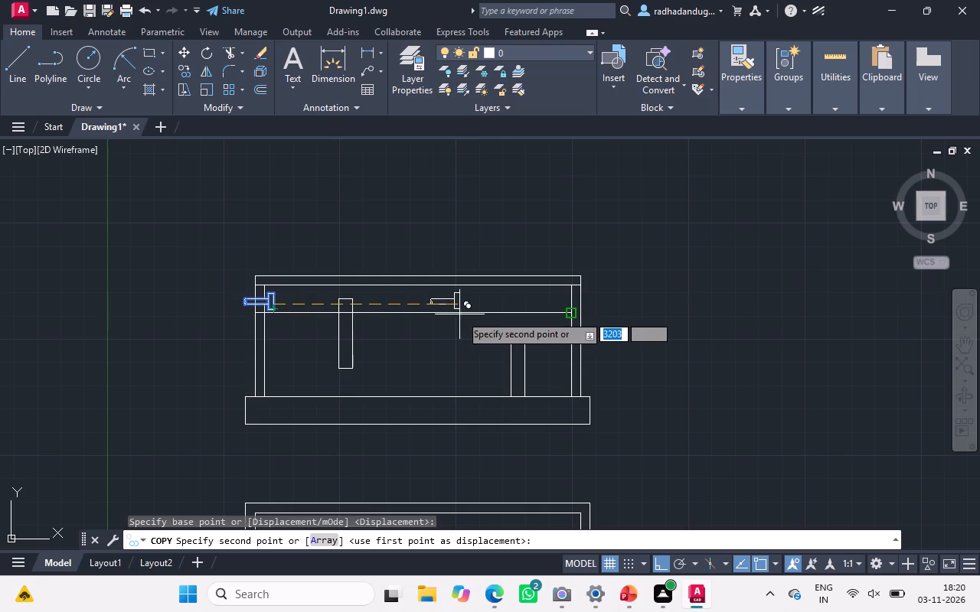
left_click(620, 305)
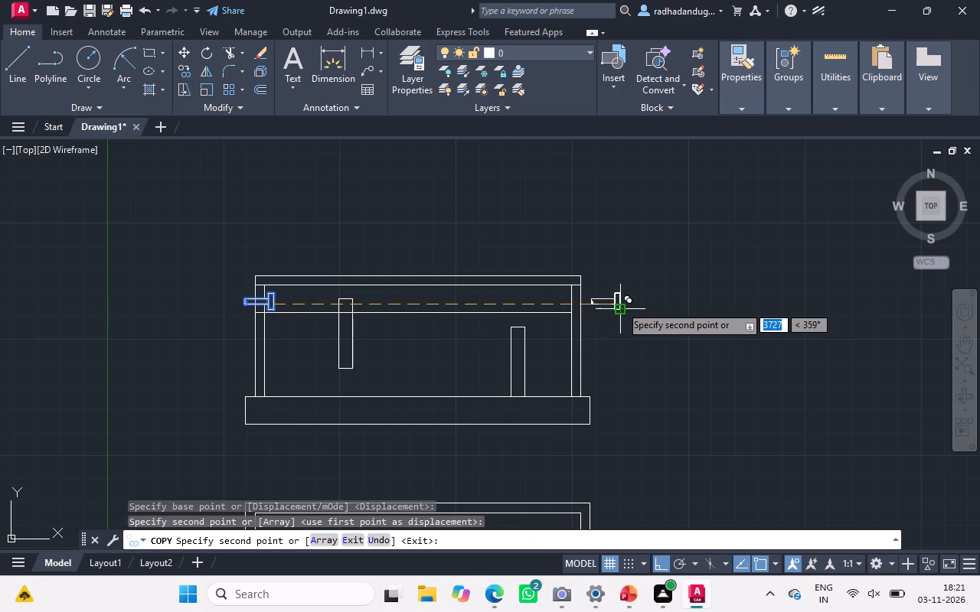
key("Escape")
Rotate the copied T-shaped fitting about its open end so its shaft slopes about 39° and its head meets the elevation's upper-right corner.
left_click(620, 305)
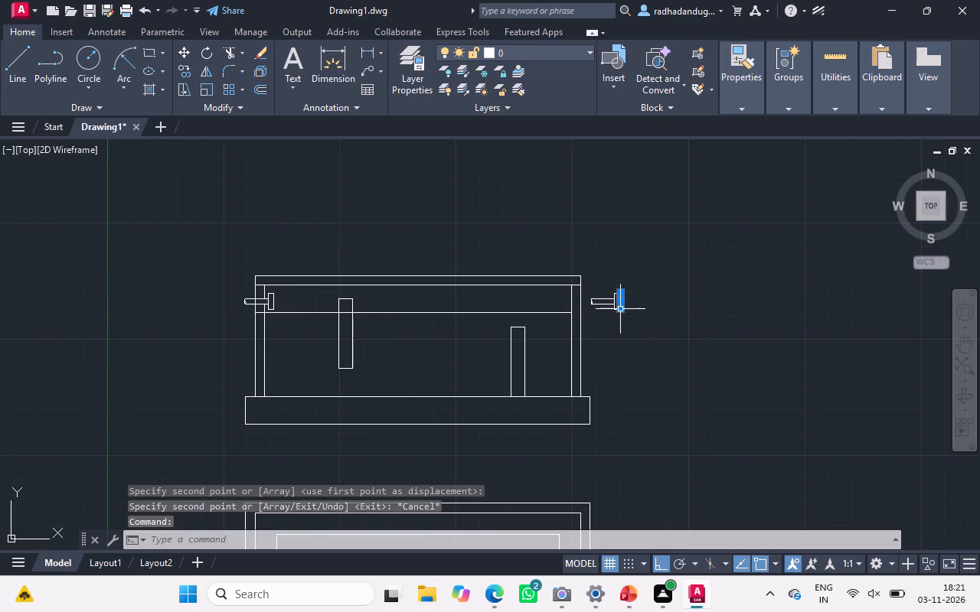
scroll(618, 304, "up", 5, "ctrl")
left_click(619, 342)
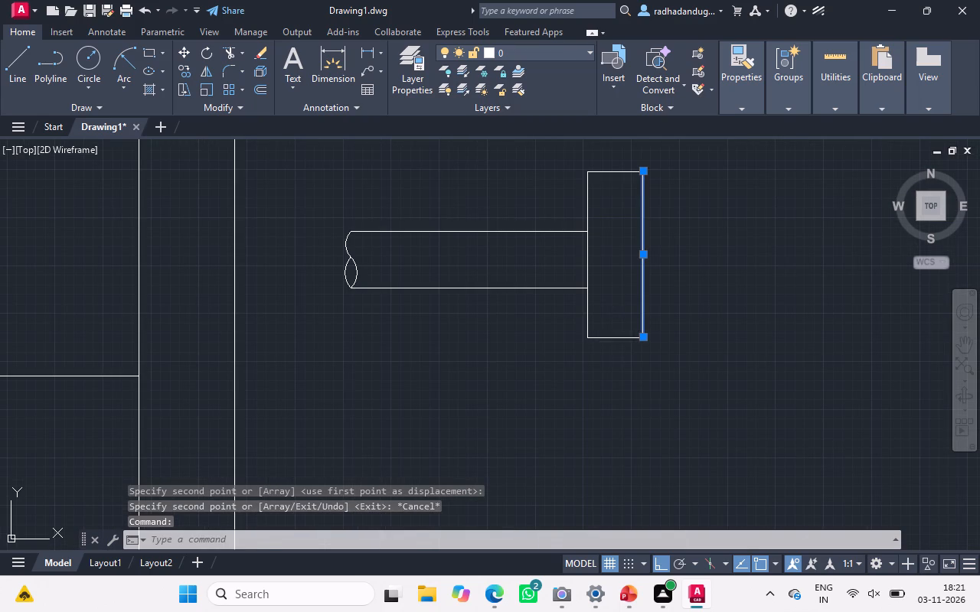
left_click(622, 340)
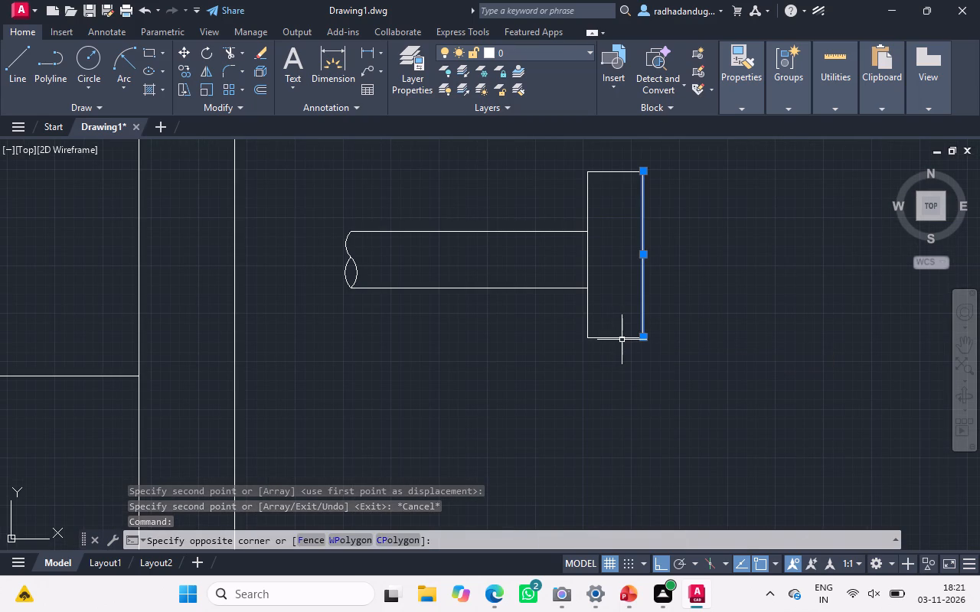
left_click(622, 340)
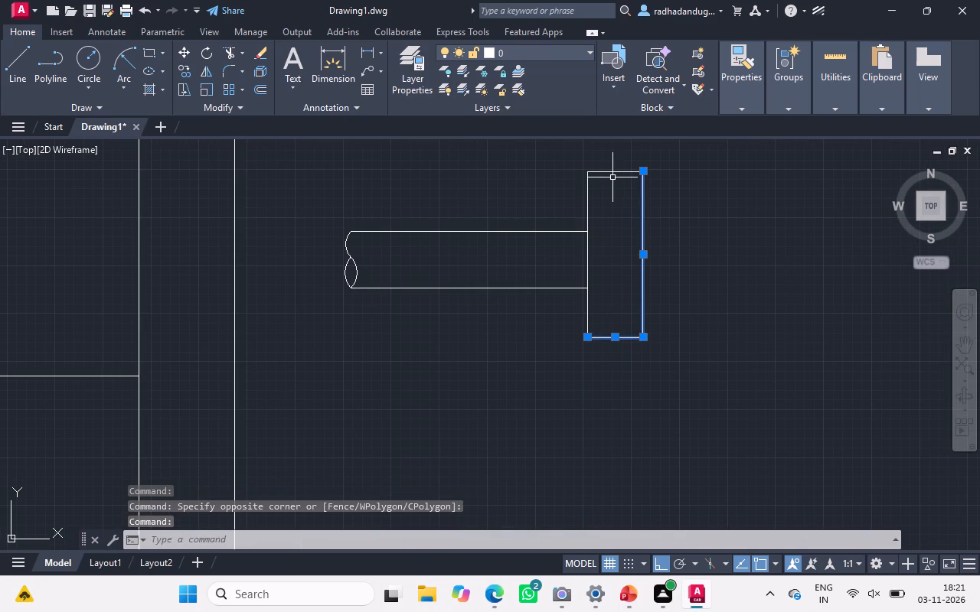
left_click(619, 173)
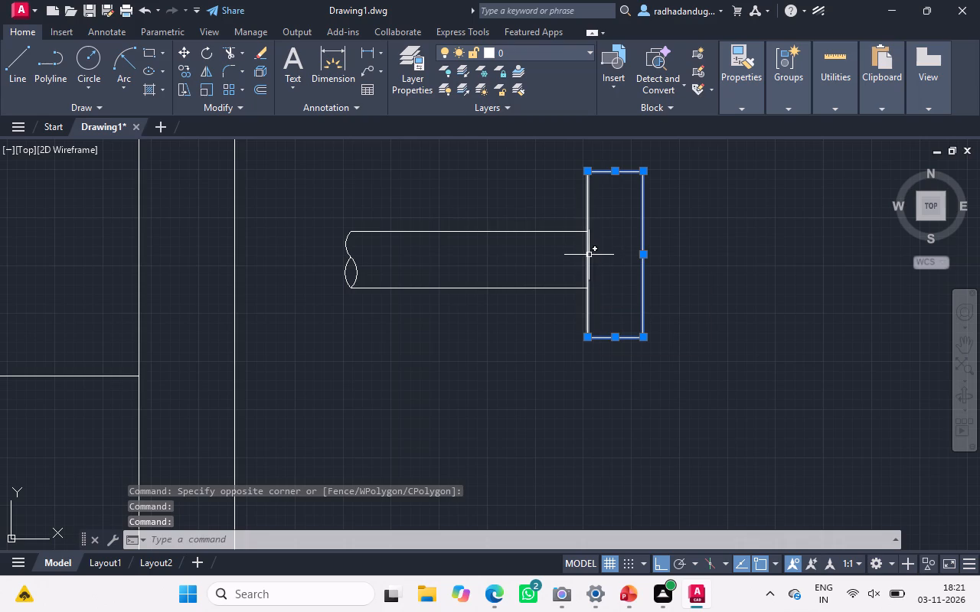
left_click(590, 256)
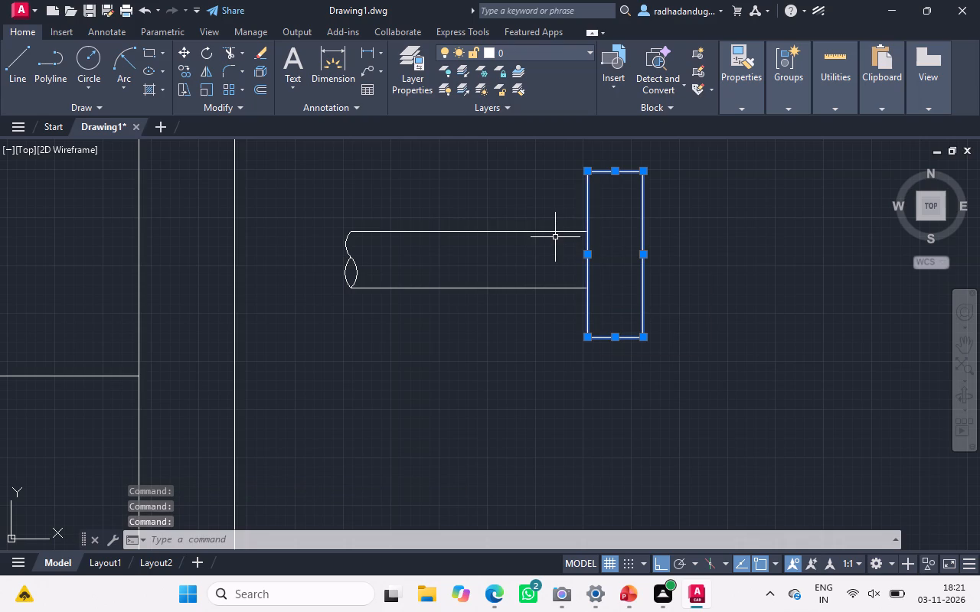
left_click(563, 229)
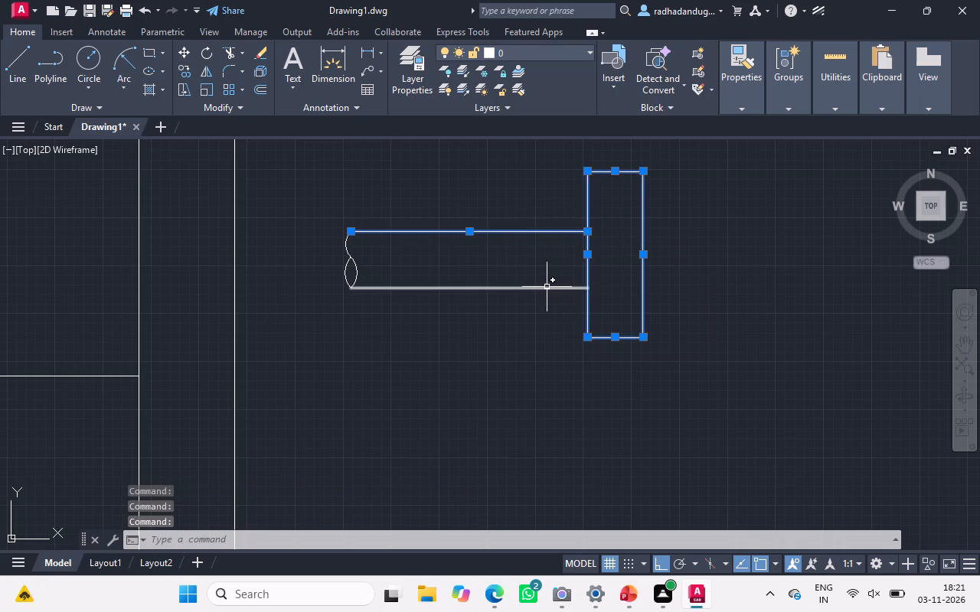
left_click(548, 289)
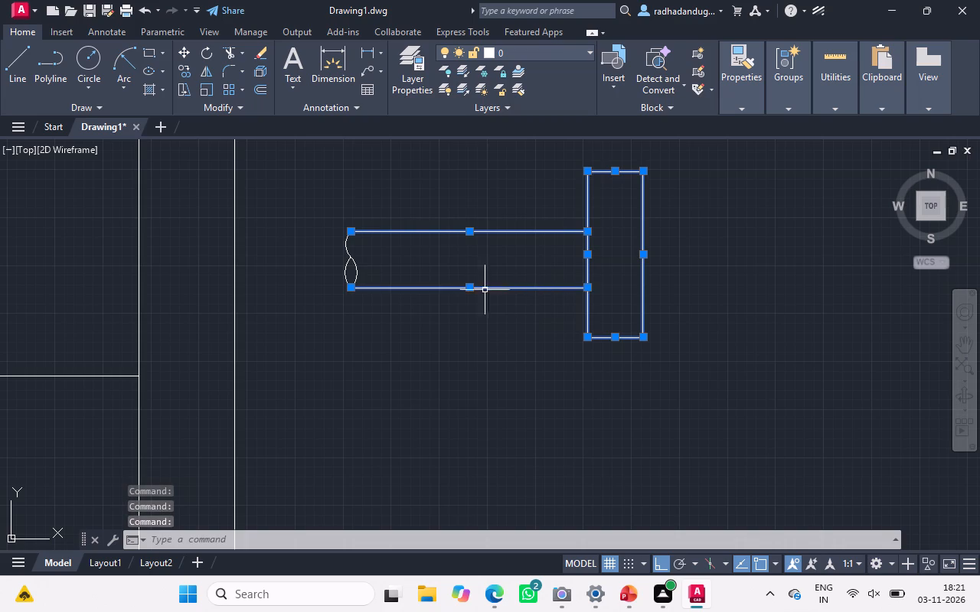
left_click(351, 263)
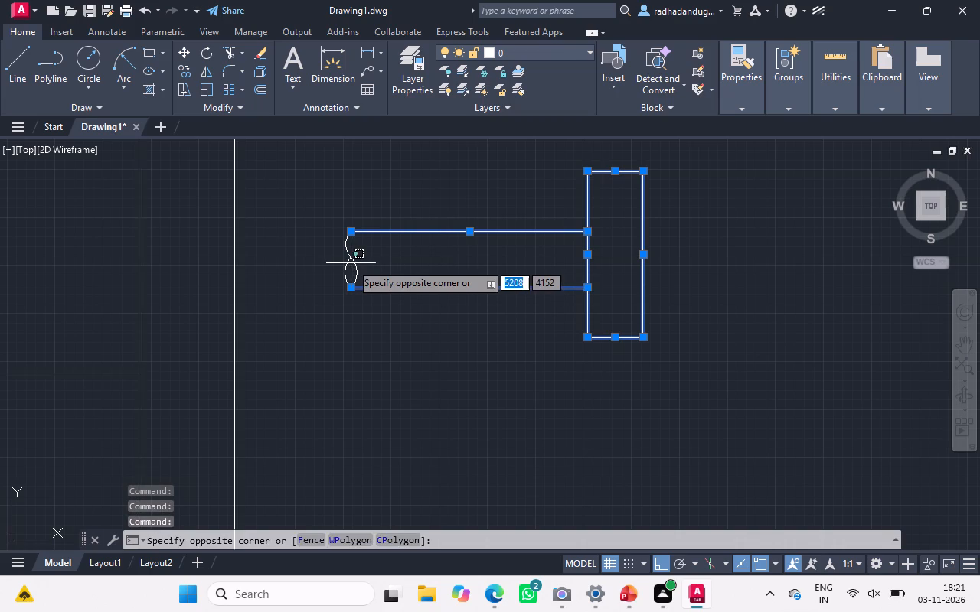
left_click(357, 264)
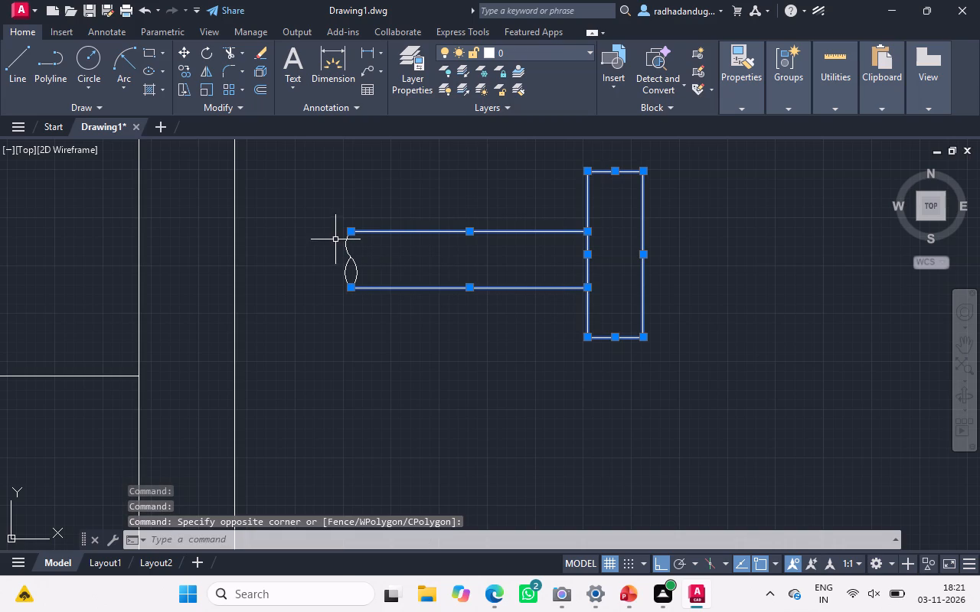
left_click_drag(335, 239, 322, 277)
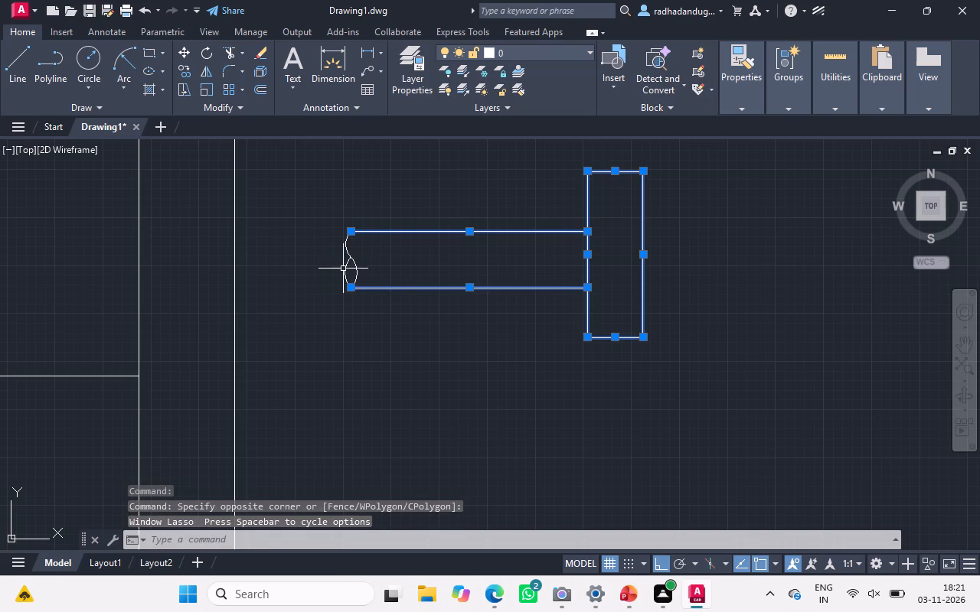
left_click(348, 268)
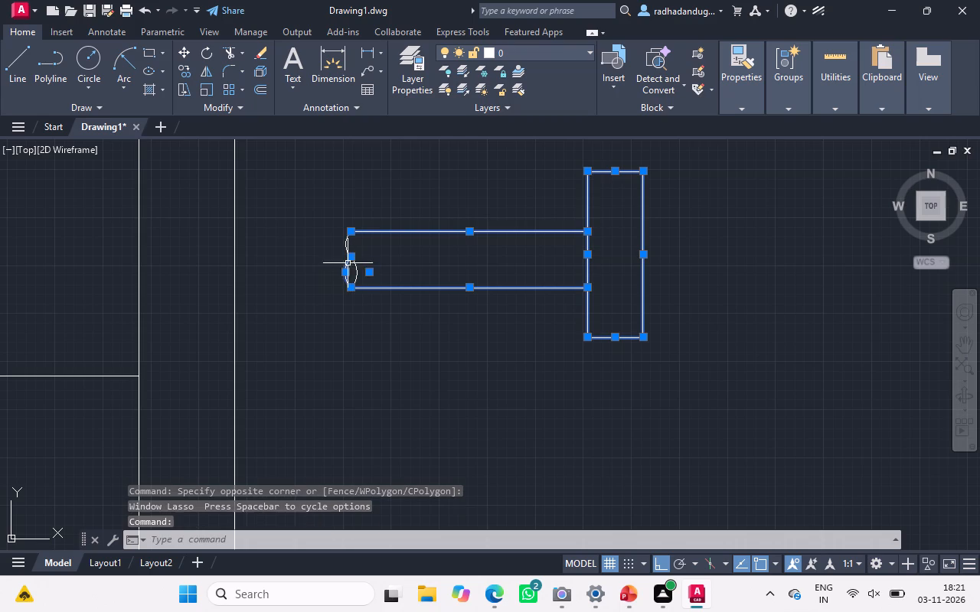
left_click(345, 249)
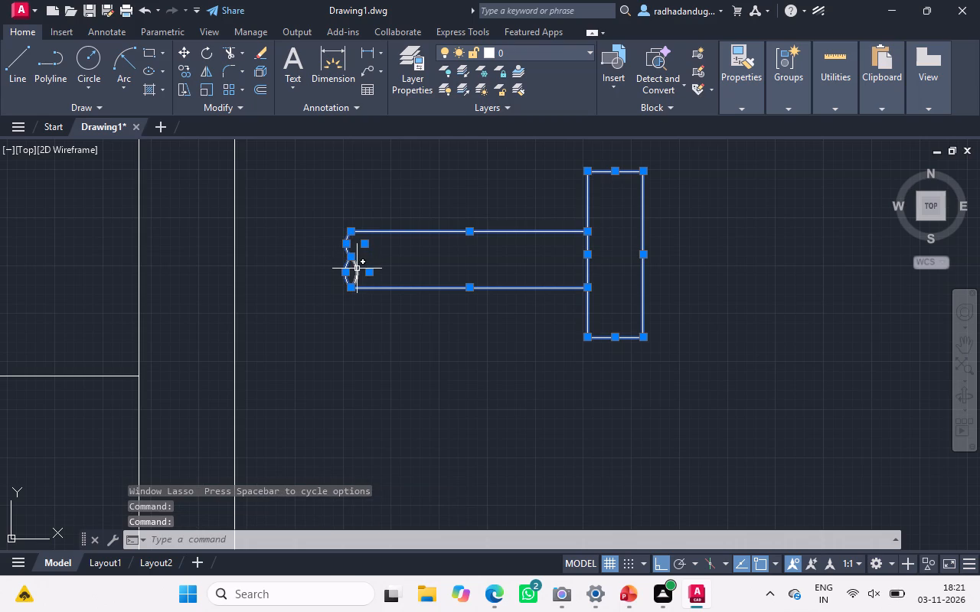
left_click(357, 269)
scroll(357, 269, "down", 3, "ctrl")
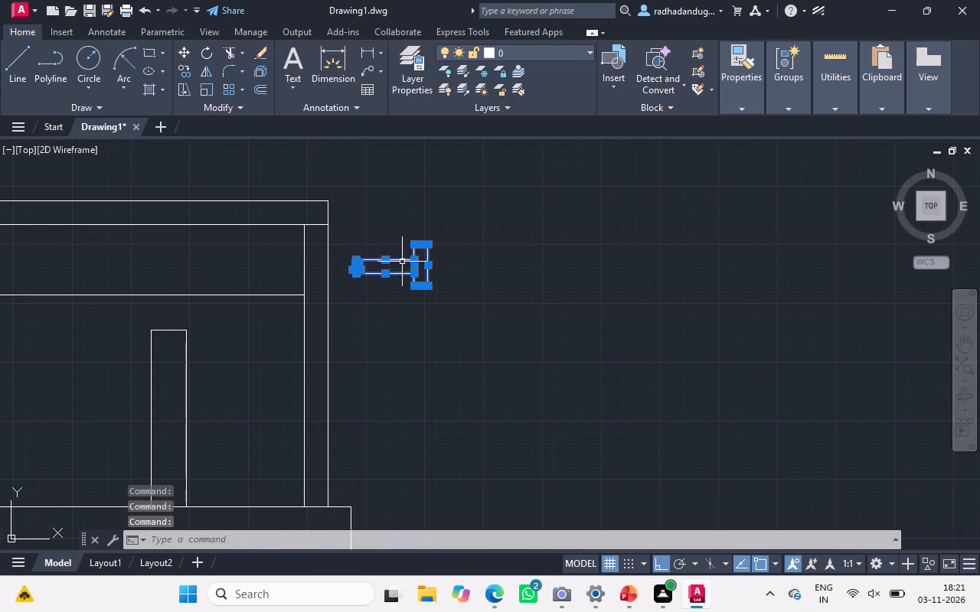
right_click(416, 261)
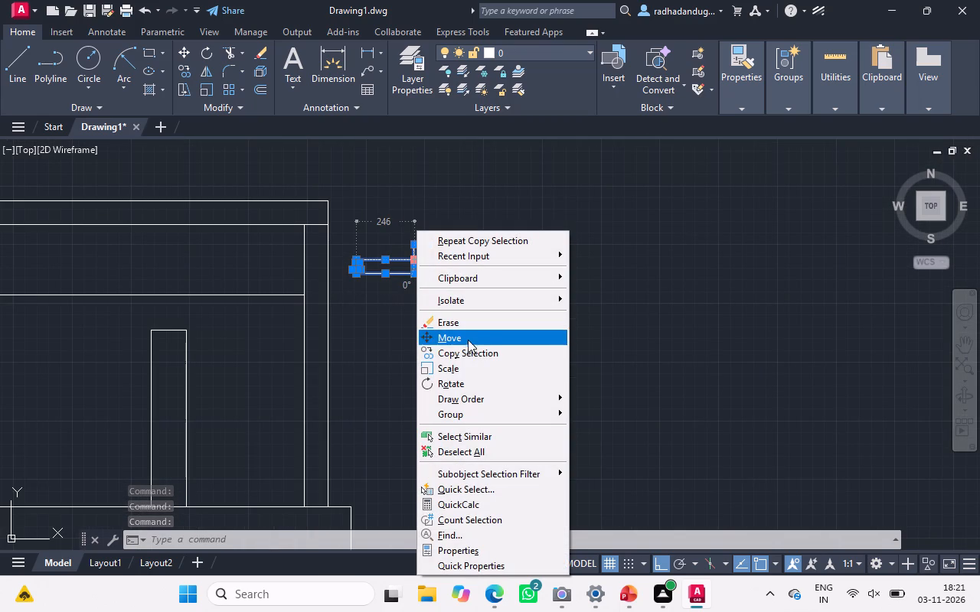
left_click(462, 382)
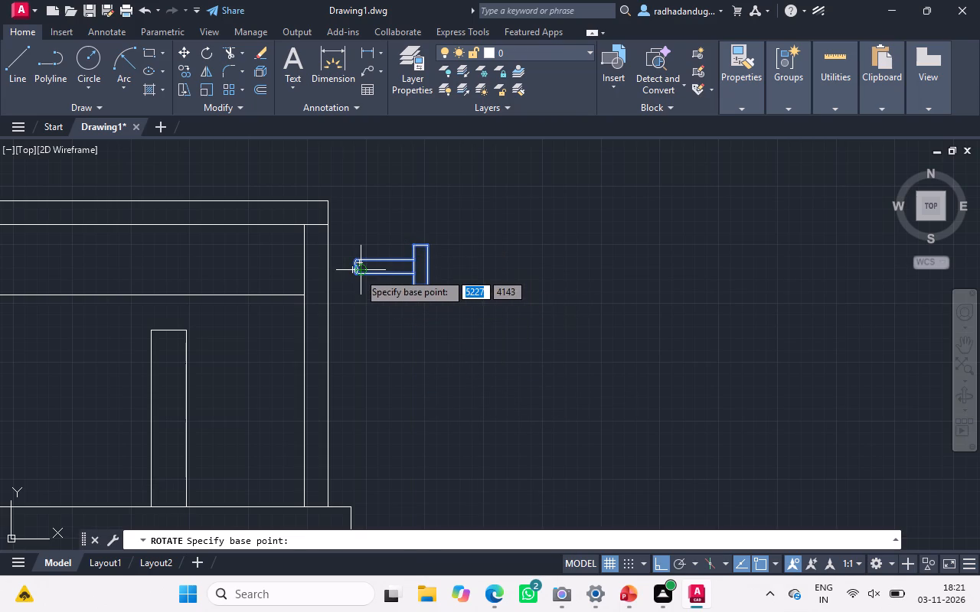
left_click_drag(358, 272, 308, 239)
left_click(308, 239)
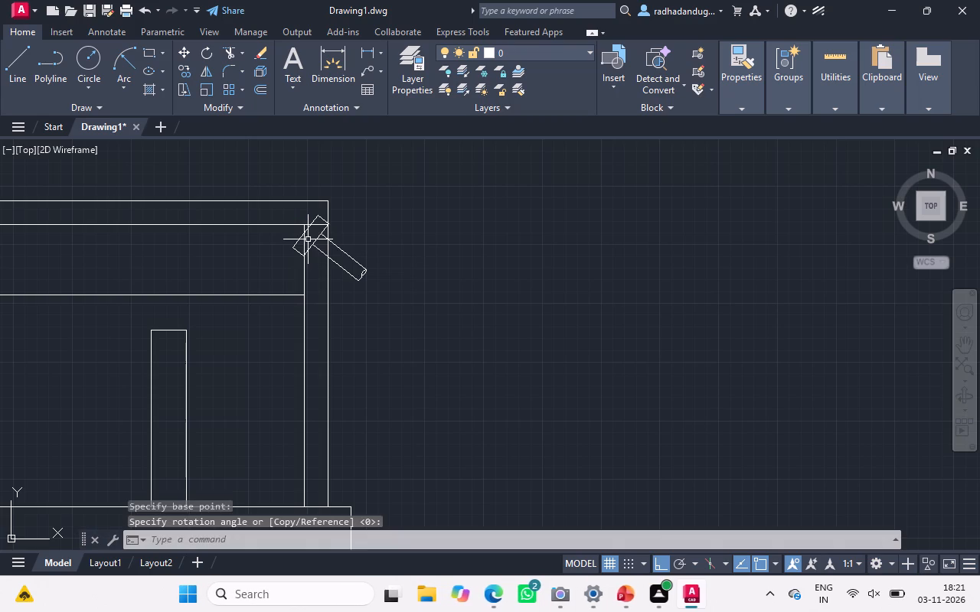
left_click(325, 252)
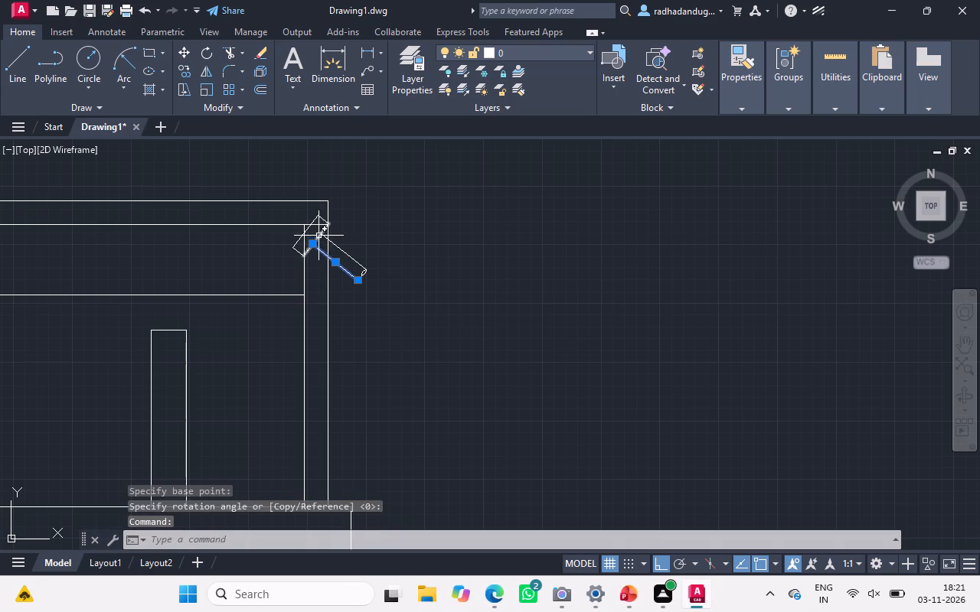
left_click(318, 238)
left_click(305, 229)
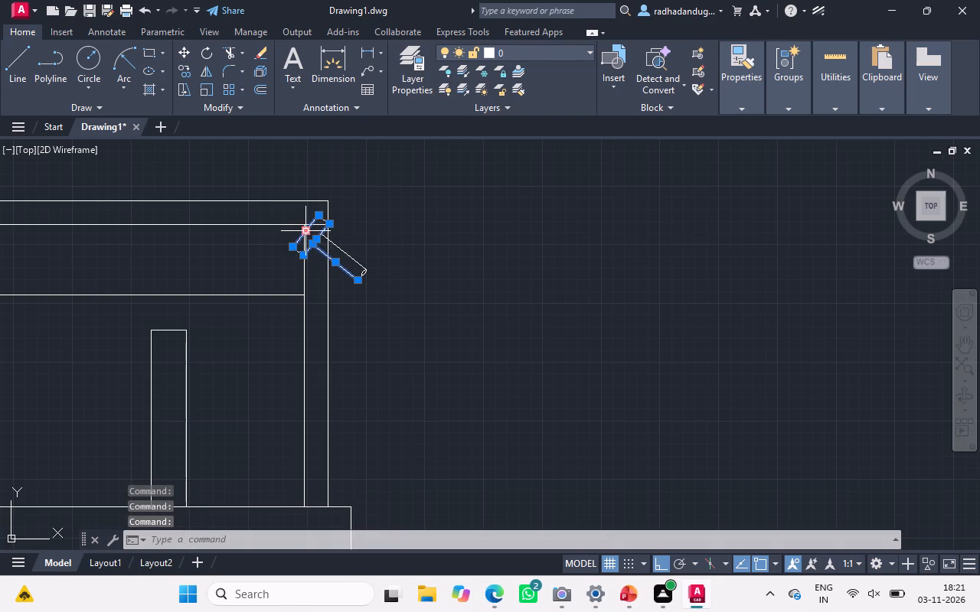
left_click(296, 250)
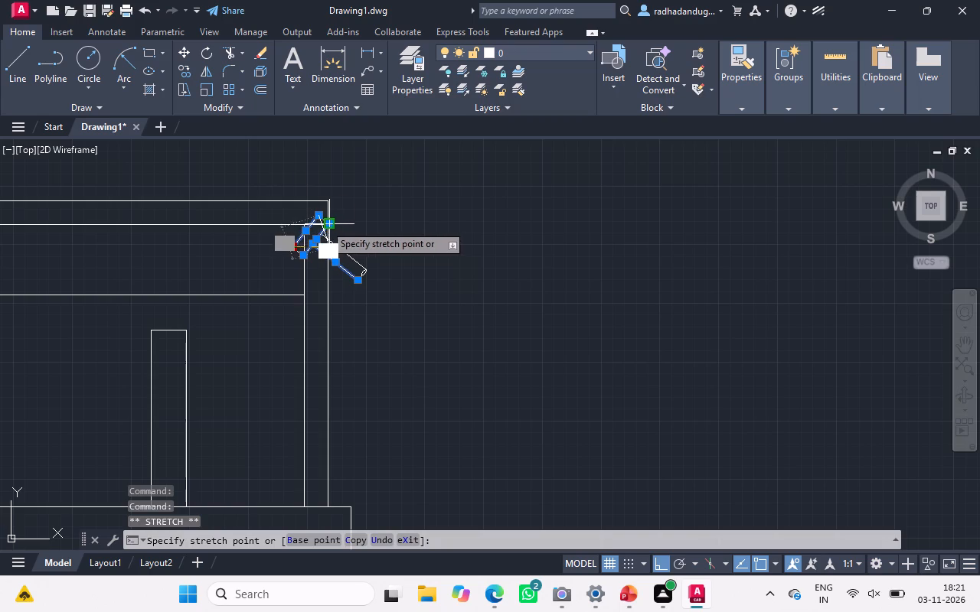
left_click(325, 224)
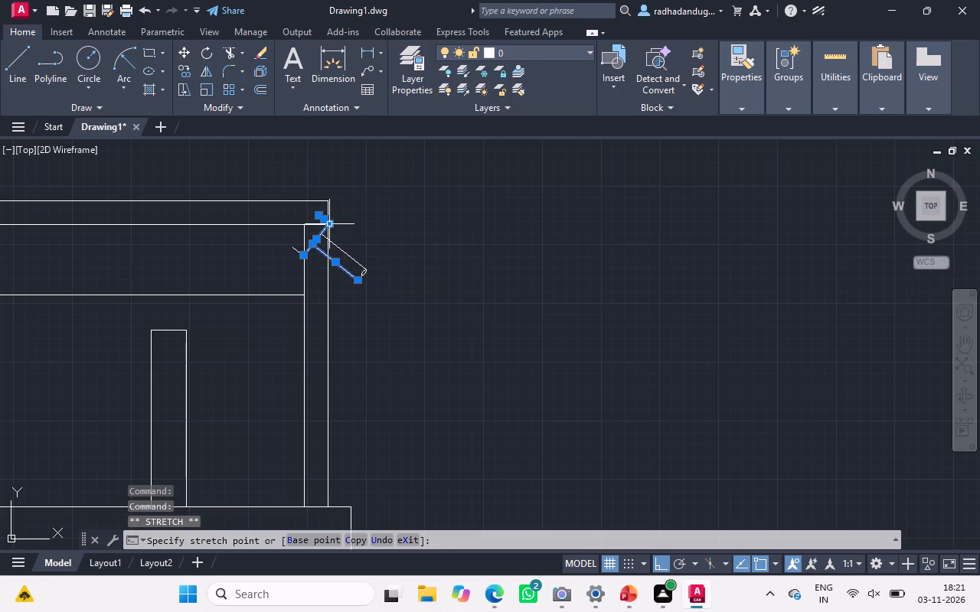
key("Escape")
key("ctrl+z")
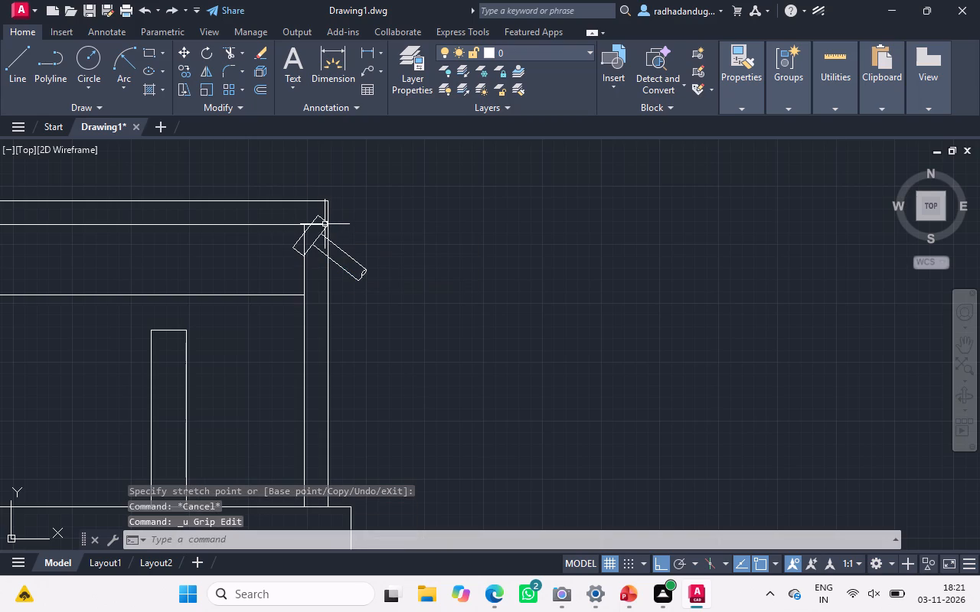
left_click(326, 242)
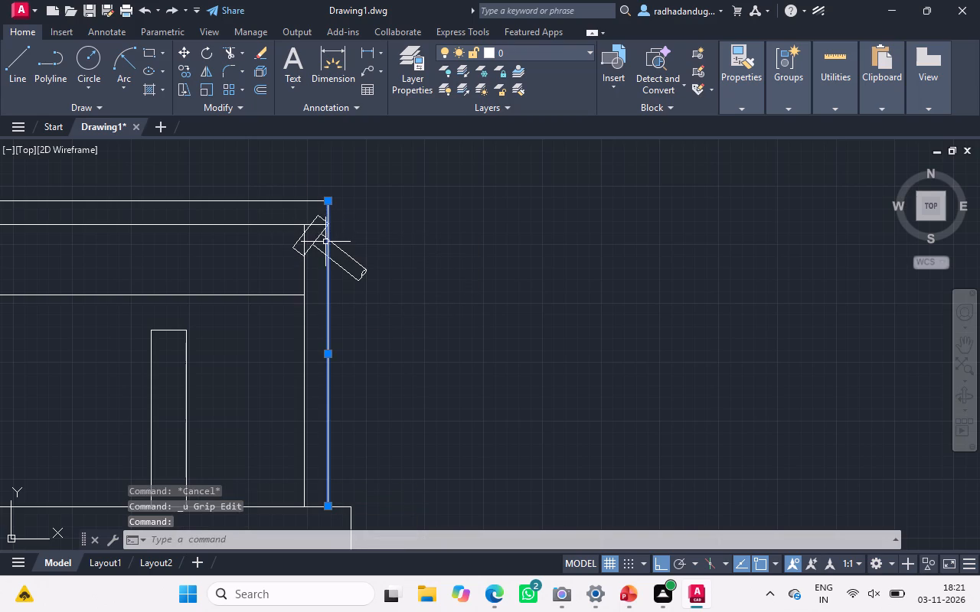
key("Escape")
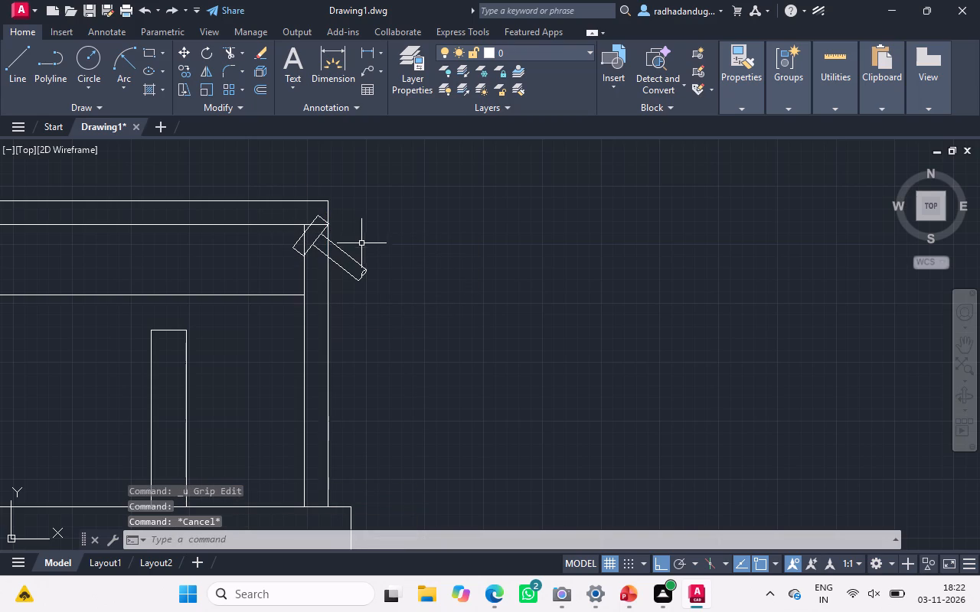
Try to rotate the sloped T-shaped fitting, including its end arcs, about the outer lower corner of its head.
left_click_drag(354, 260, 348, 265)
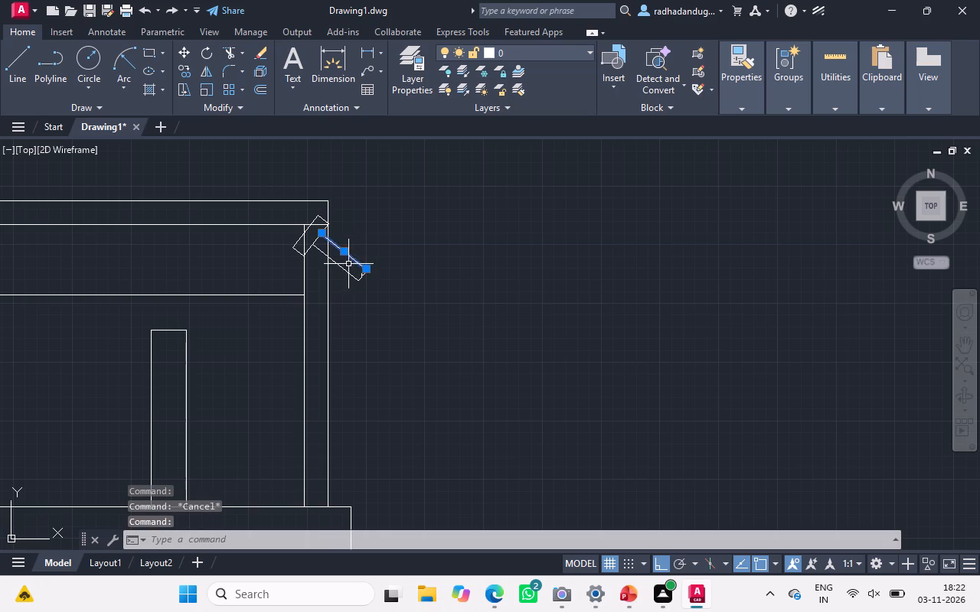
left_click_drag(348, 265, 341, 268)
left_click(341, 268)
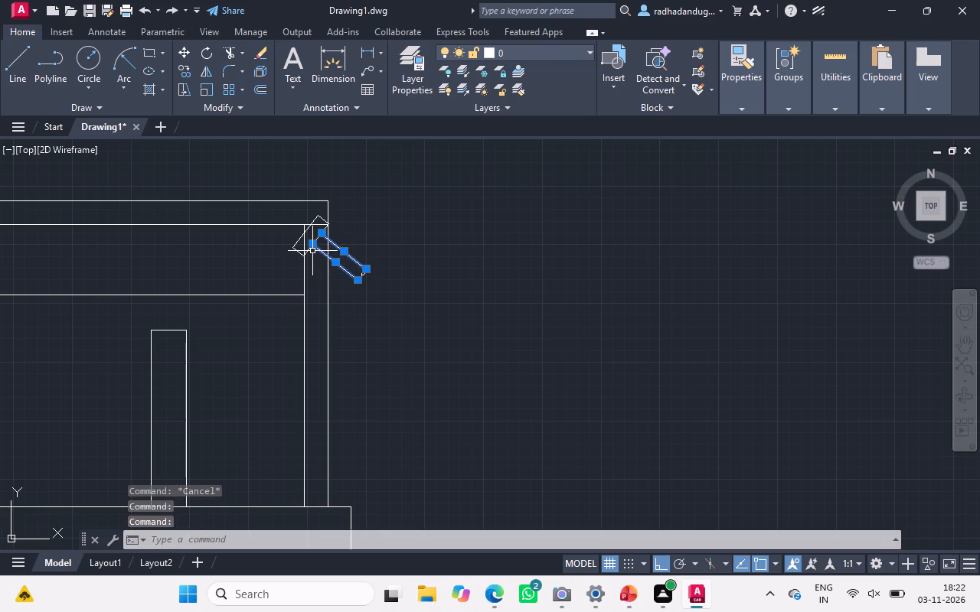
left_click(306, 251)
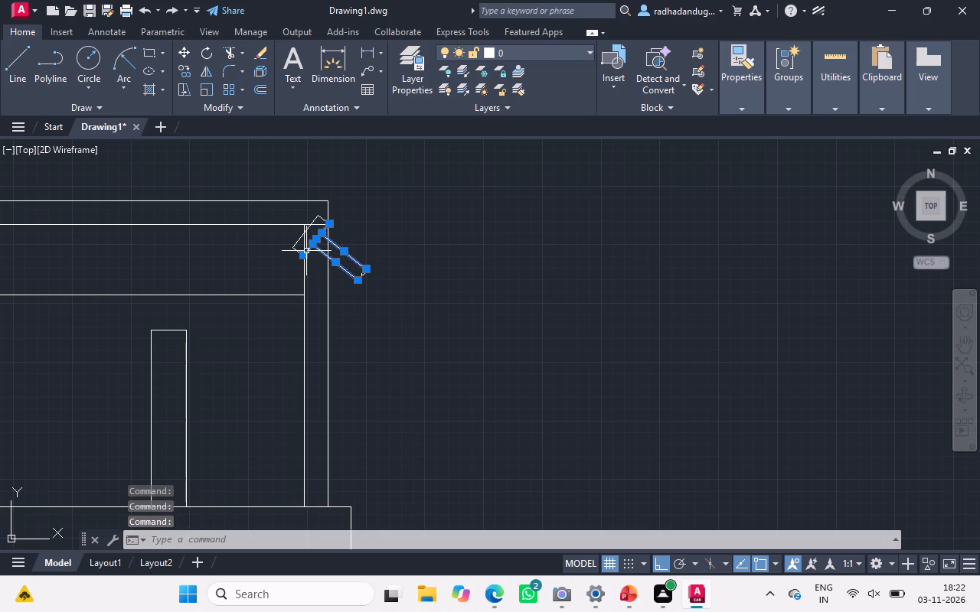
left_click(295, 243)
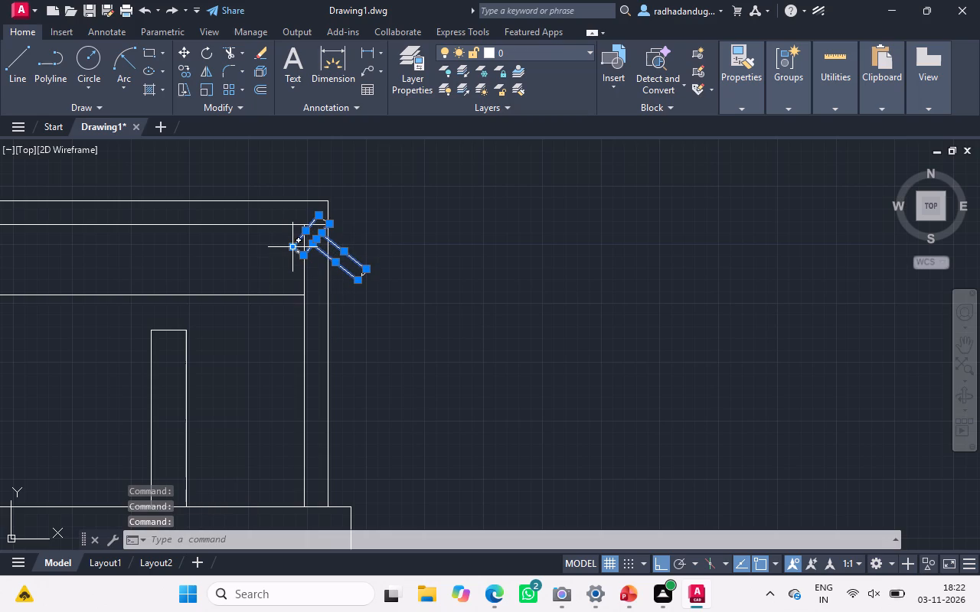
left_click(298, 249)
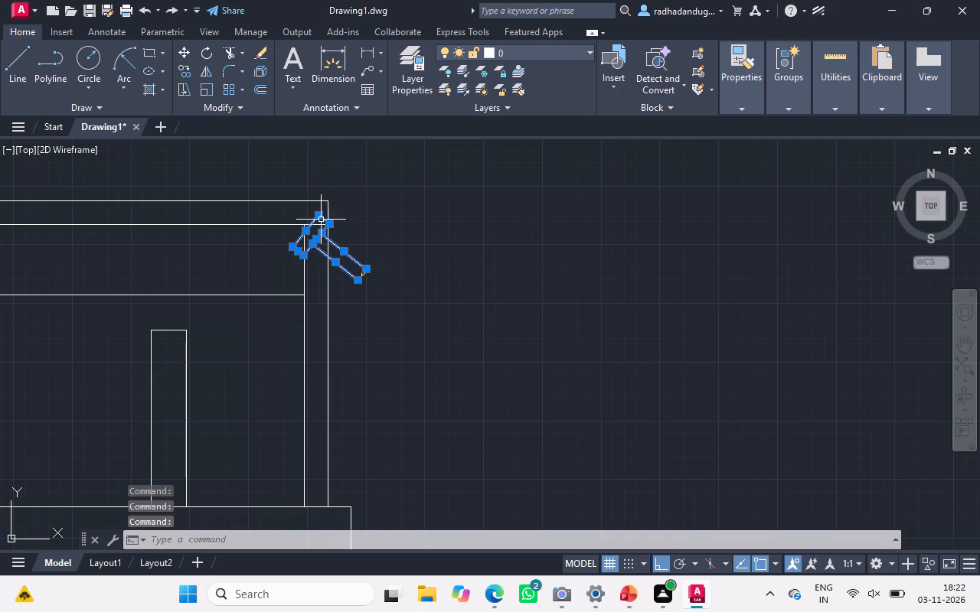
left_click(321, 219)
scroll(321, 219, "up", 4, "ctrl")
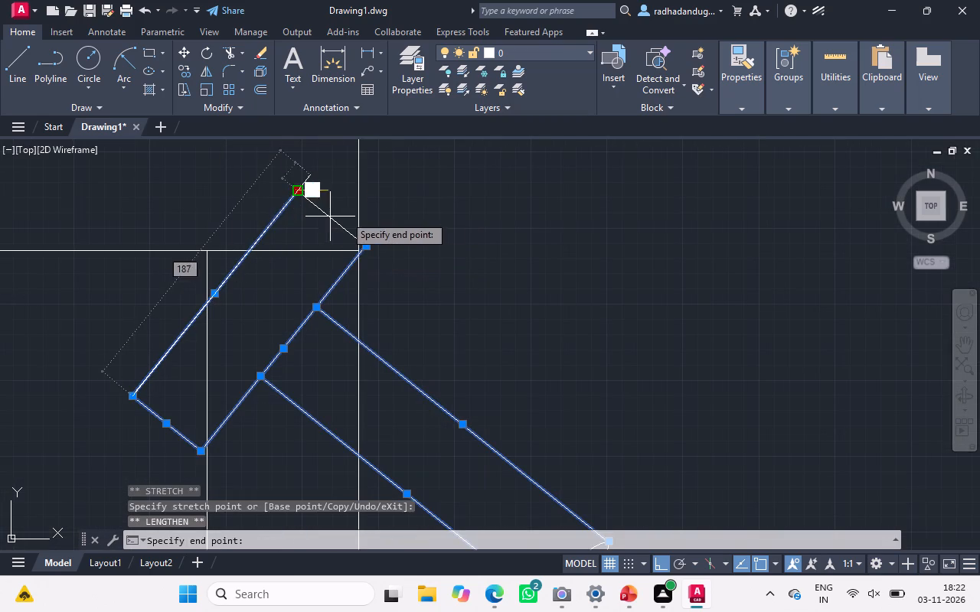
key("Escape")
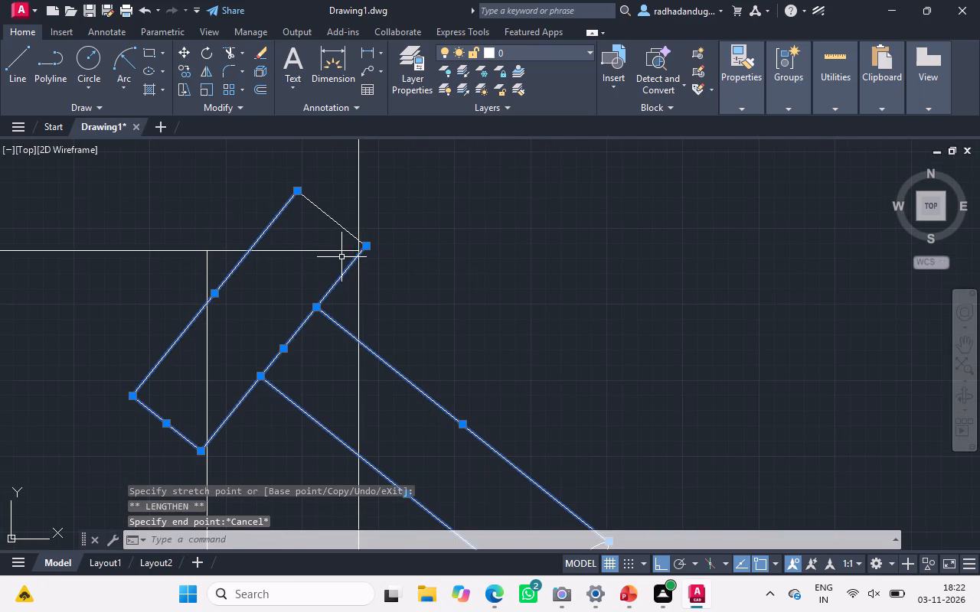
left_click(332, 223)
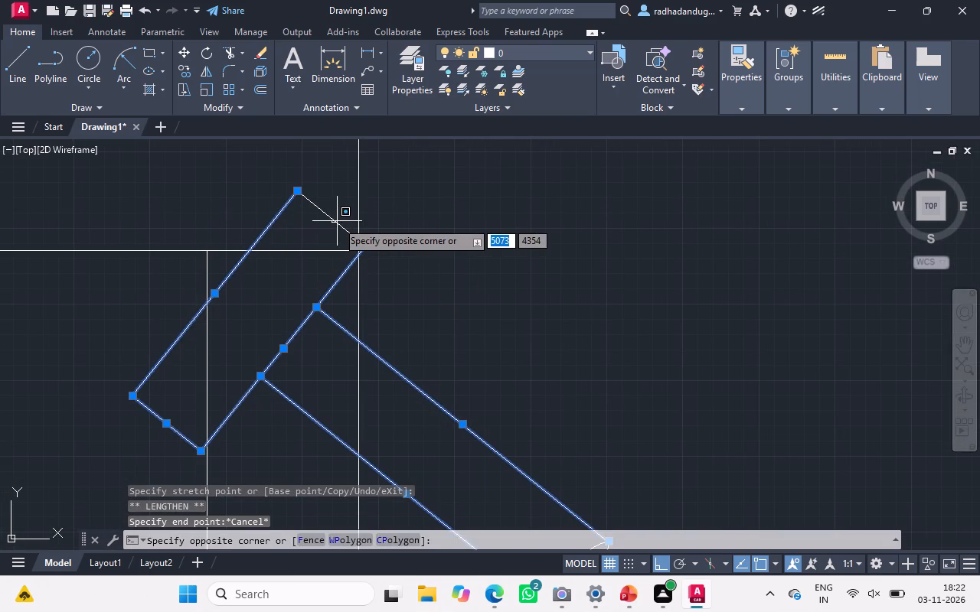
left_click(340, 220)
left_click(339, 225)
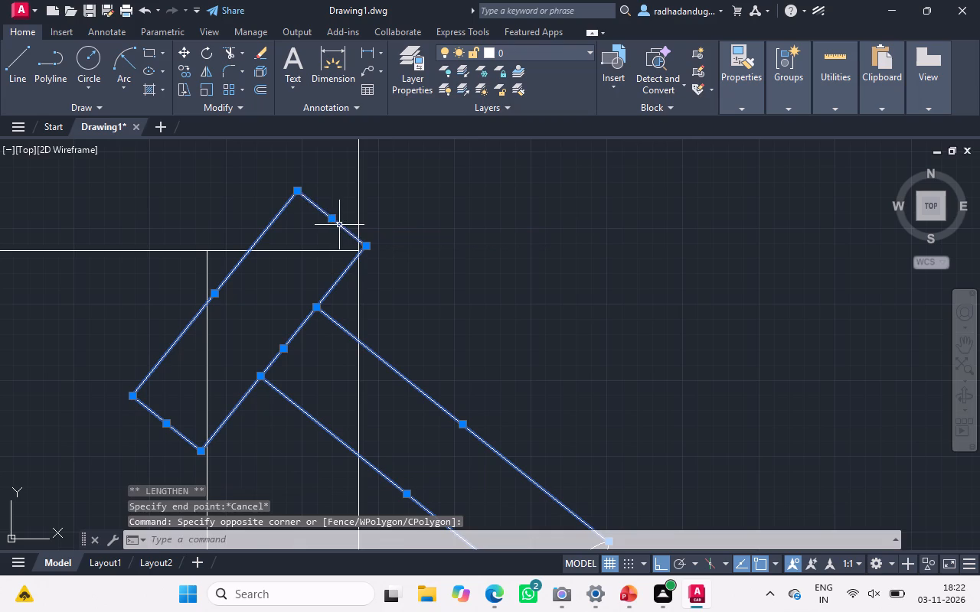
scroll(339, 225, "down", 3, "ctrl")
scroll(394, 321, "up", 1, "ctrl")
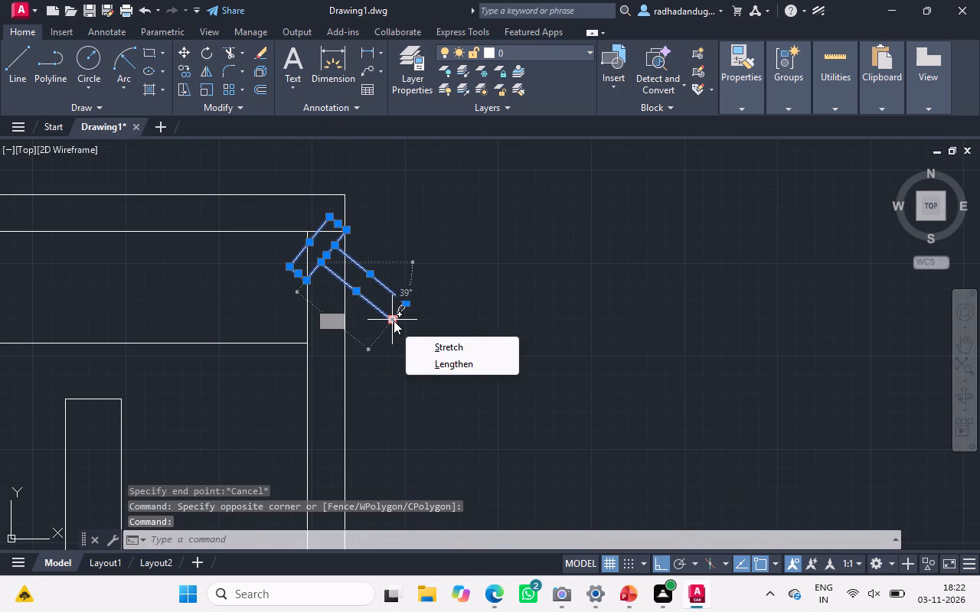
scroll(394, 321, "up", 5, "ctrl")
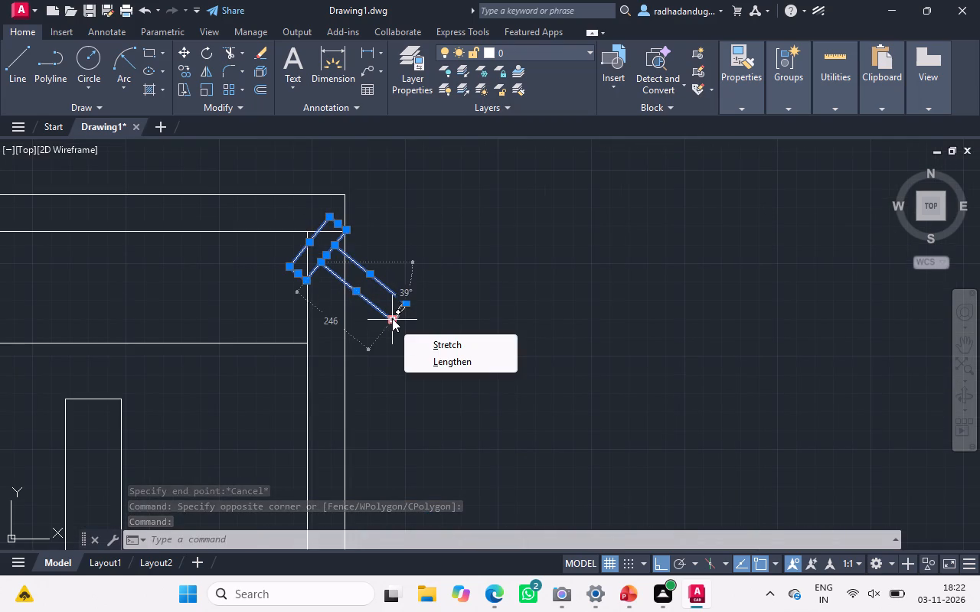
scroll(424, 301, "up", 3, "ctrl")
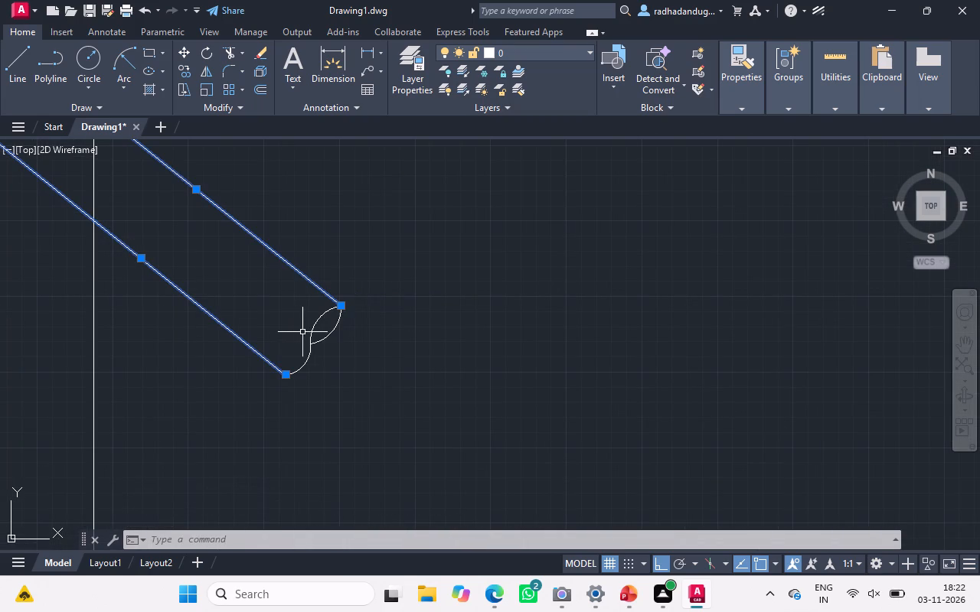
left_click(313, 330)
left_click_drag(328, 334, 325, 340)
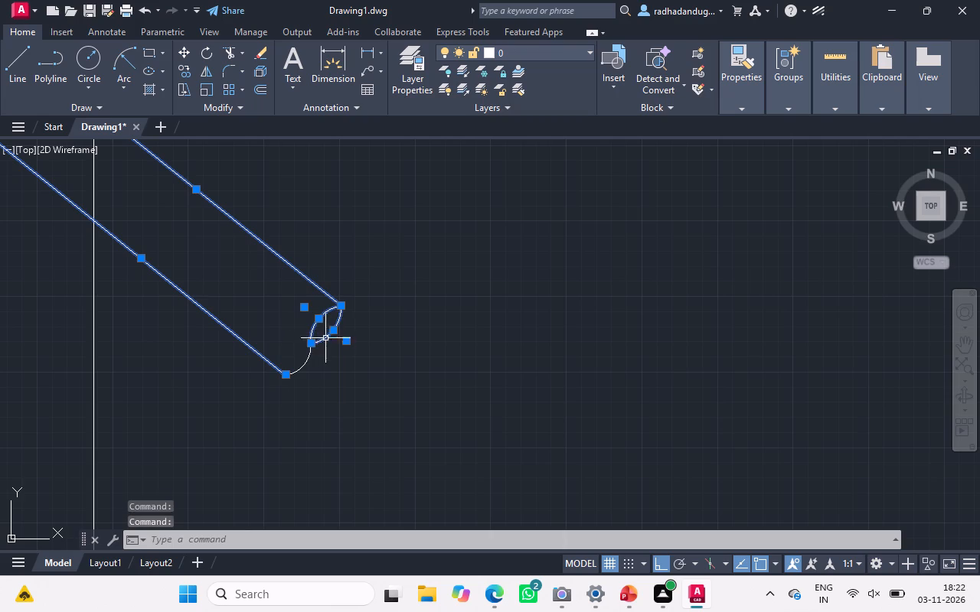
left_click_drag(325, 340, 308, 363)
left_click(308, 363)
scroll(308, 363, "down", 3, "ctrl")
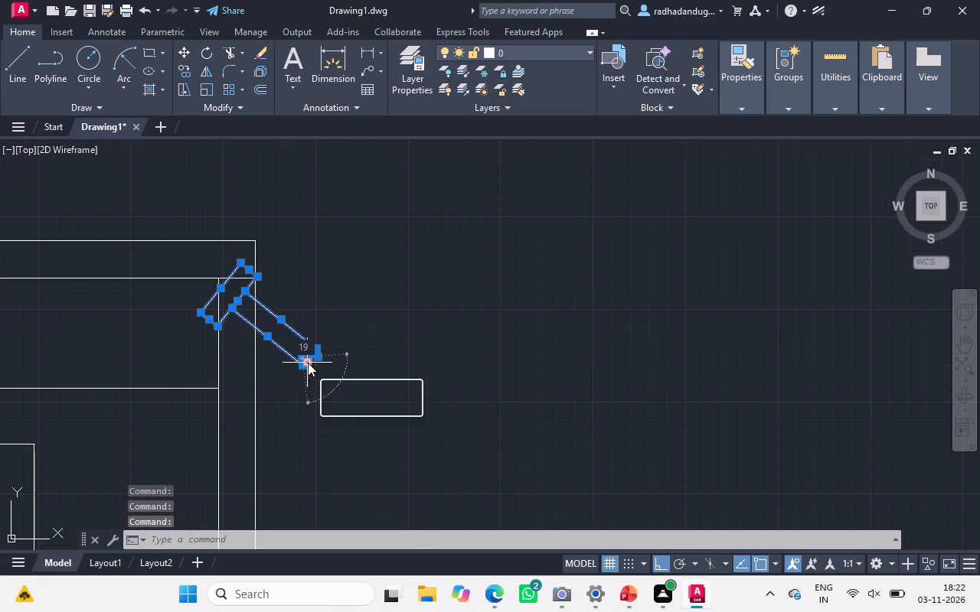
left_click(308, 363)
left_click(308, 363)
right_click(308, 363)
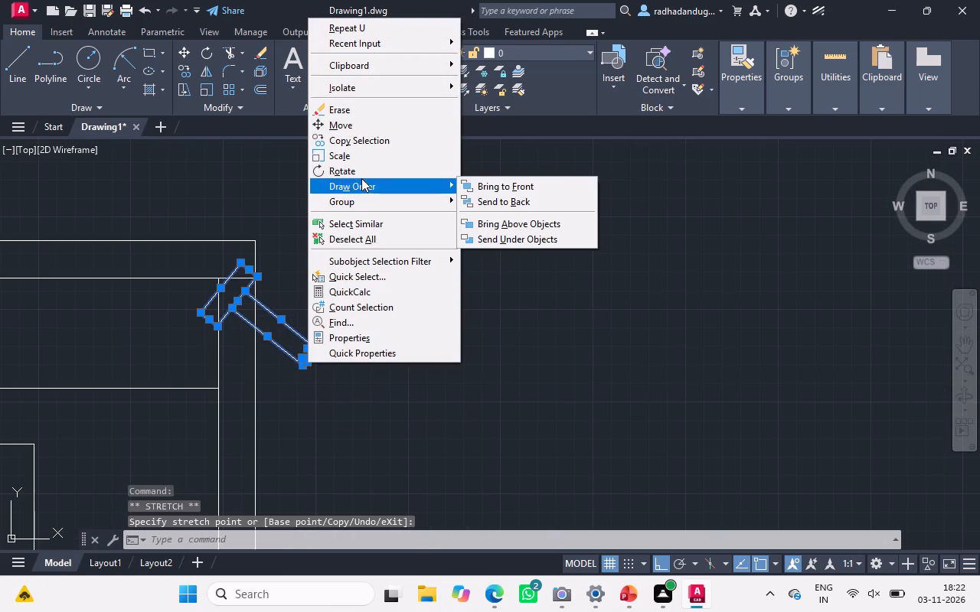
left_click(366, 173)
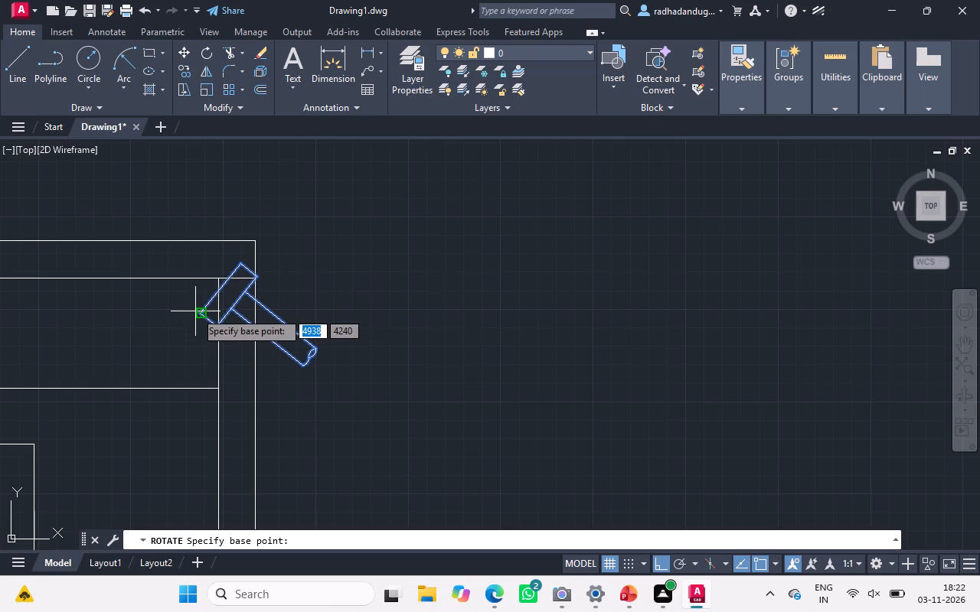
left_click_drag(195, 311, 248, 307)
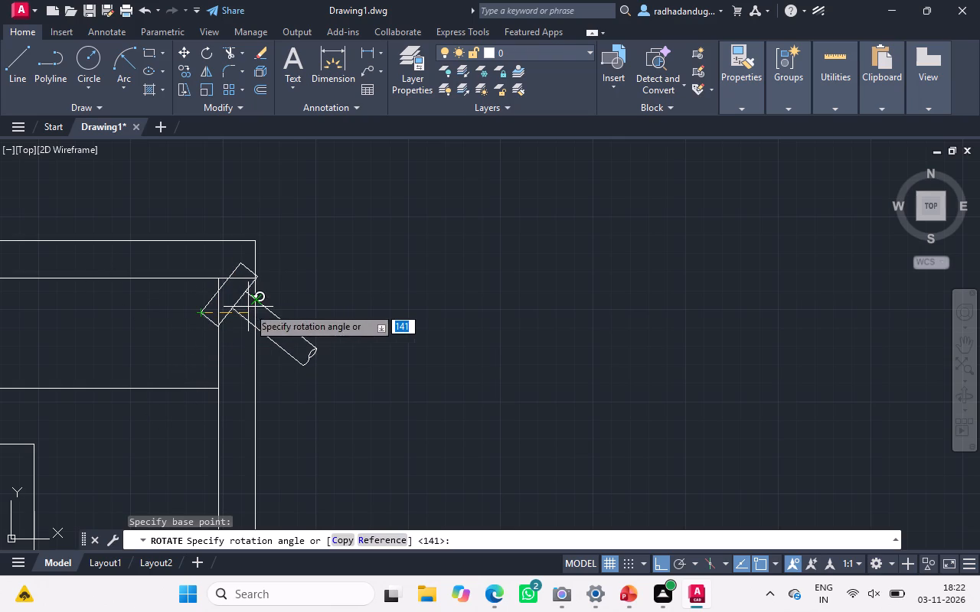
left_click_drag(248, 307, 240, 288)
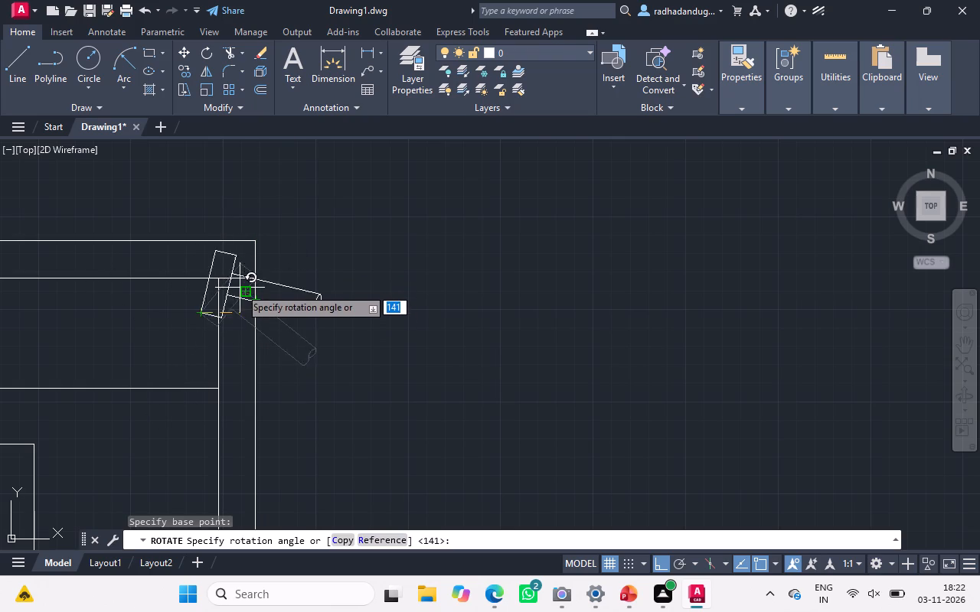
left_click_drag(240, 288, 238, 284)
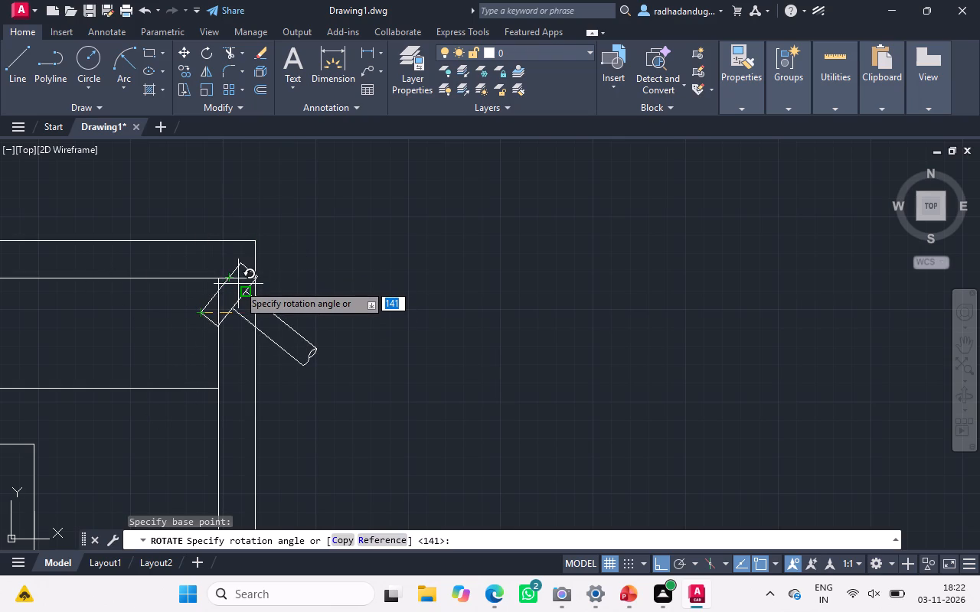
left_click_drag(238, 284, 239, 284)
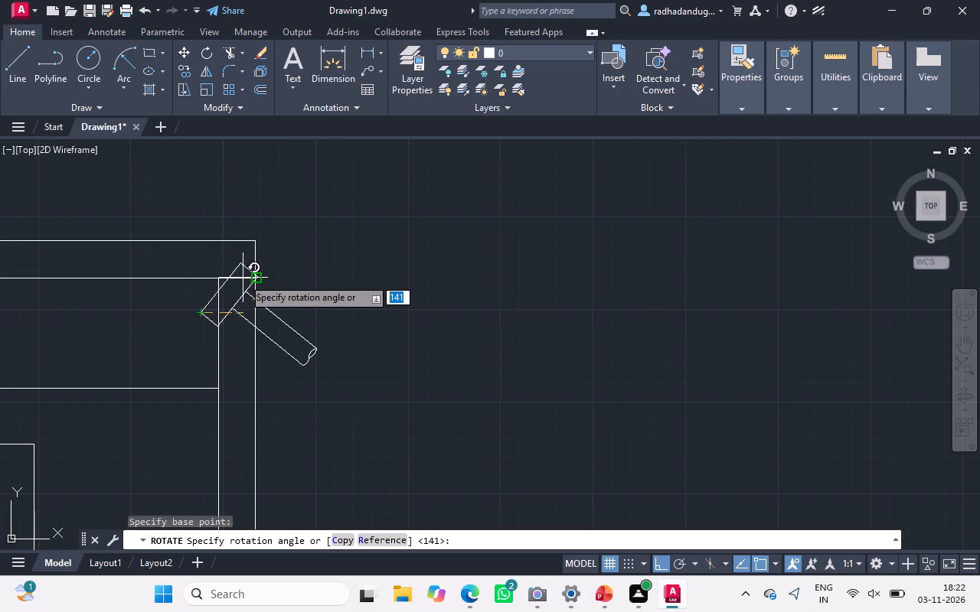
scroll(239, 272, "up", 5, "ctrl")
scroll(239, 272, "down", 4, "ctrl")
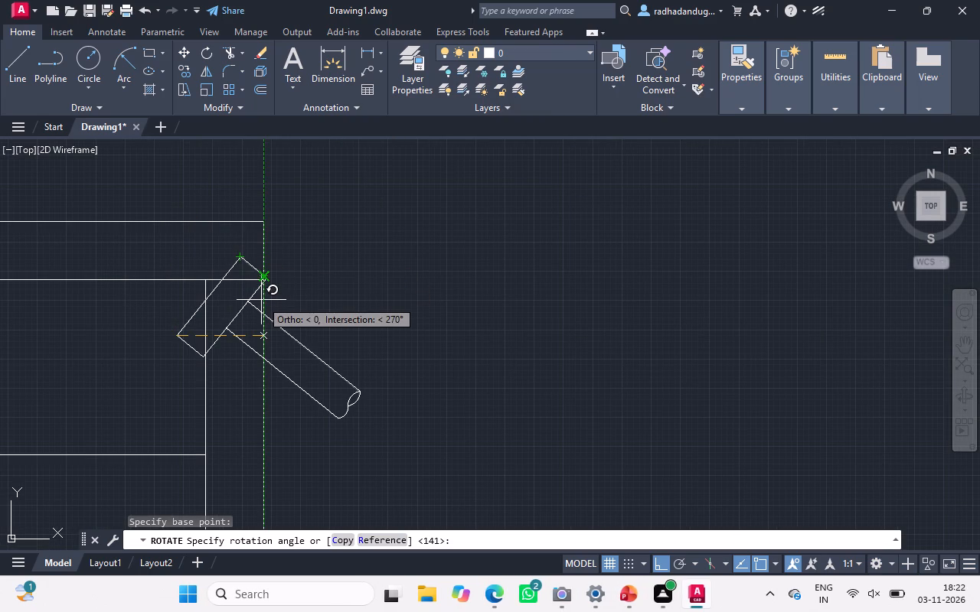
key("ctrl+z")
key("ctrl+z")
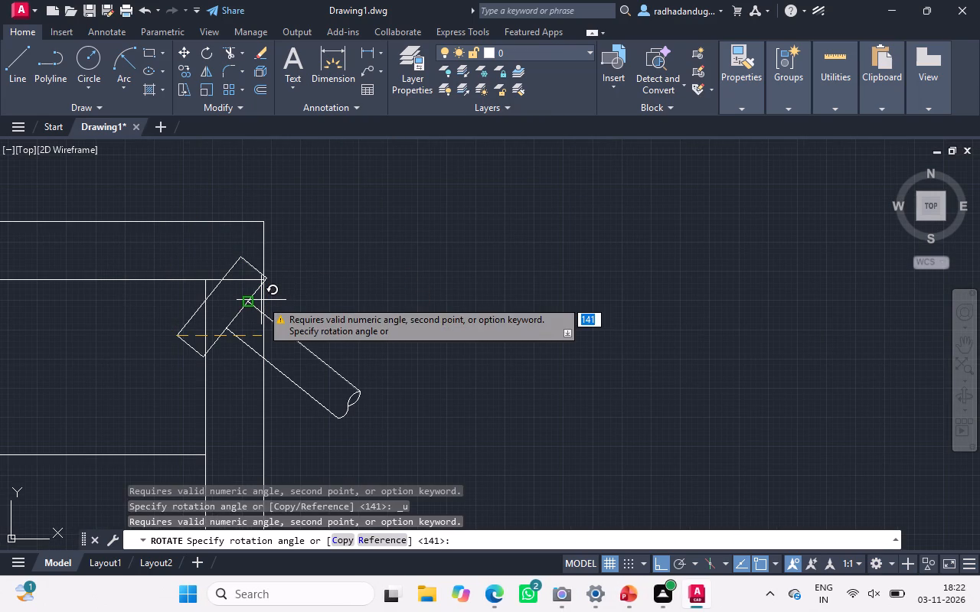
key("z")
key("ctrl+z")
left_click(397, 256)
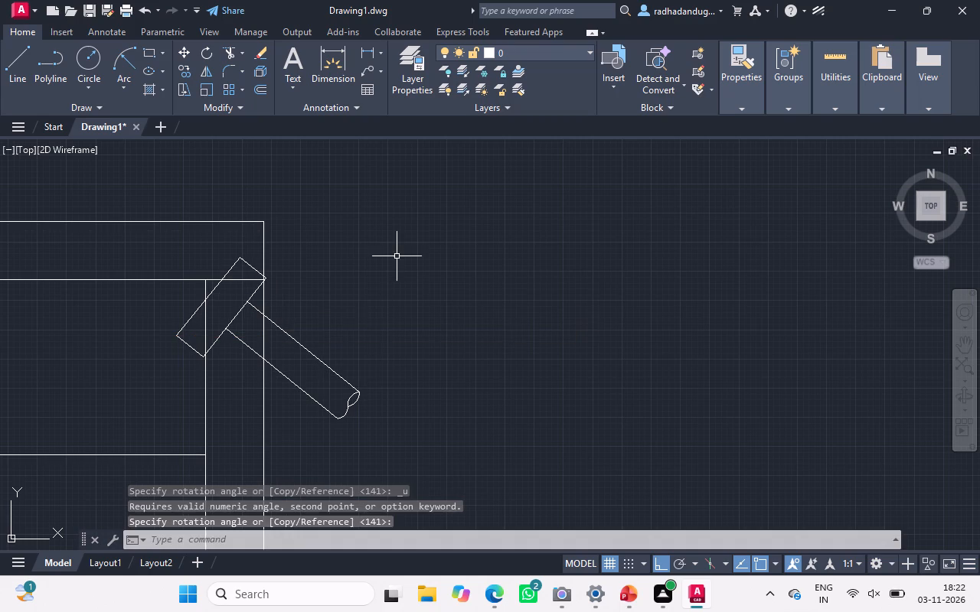
Erase the rotated T-shaped fitting at the elevation's upper-right corner, including its shaft lines, head rectangle and end arcs.
left_click_drag(312, 356, 311, 359)
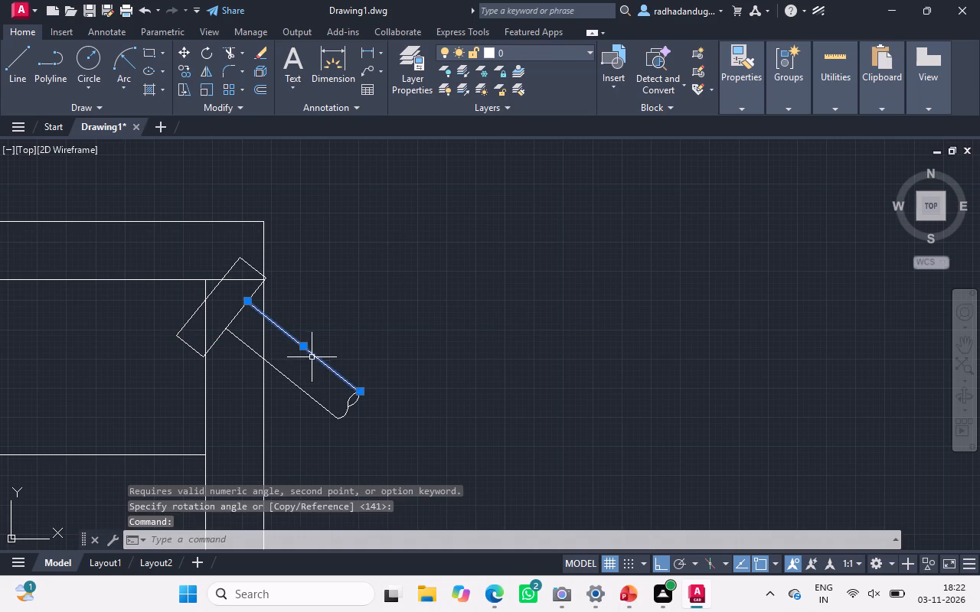
left_click_drag(311, 359, 294, 388)
left_click(294, 388)
left_click(295, 386)
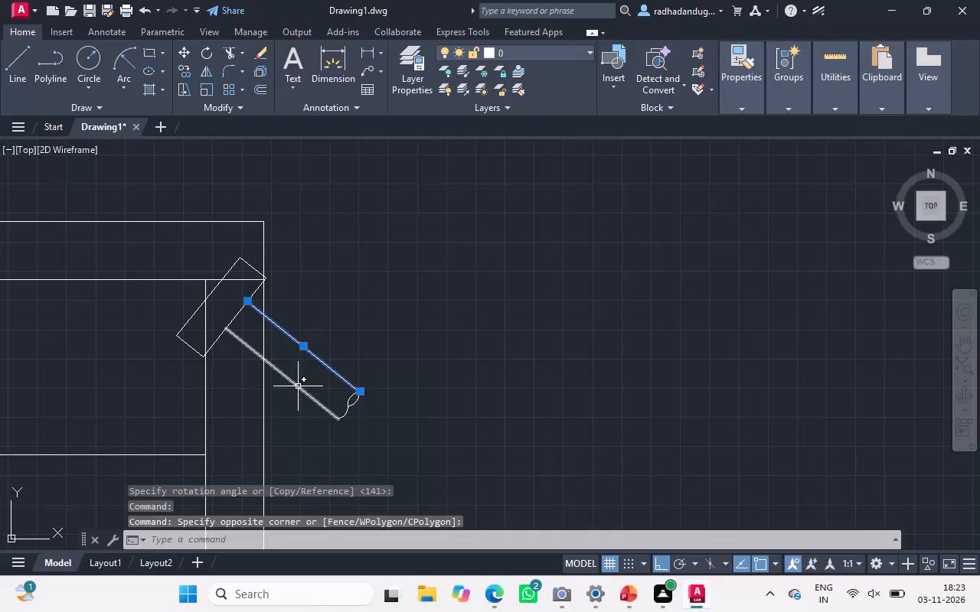
left_click(298, 386)
left_click(348, 404)
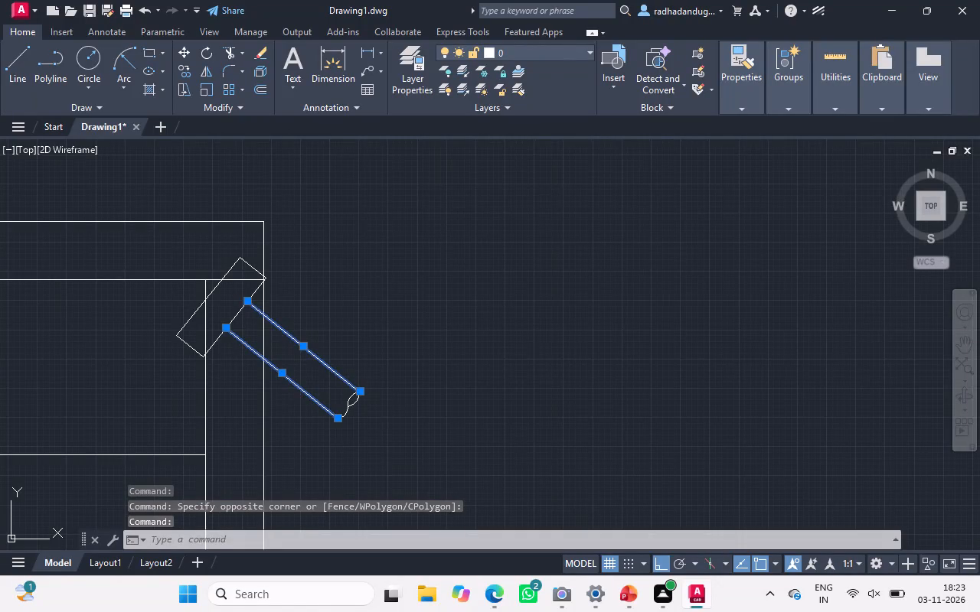
left_click(346, 414)
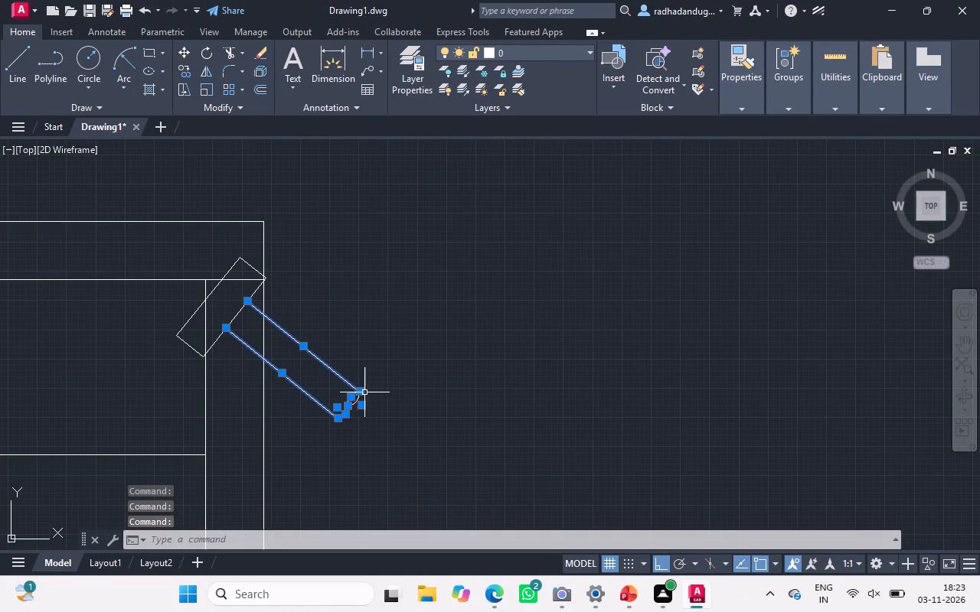
key("Delete")
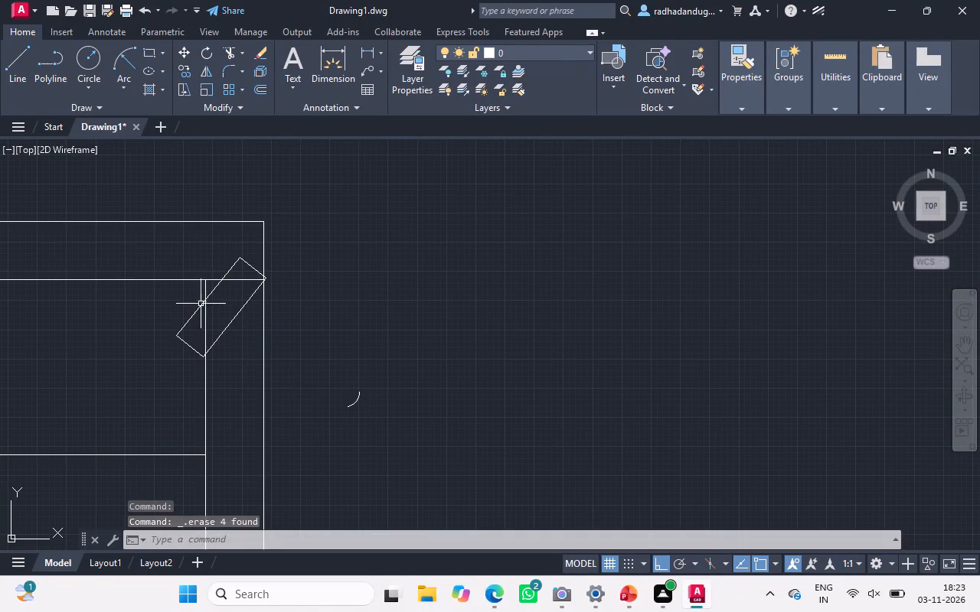
left_click_drag(236, 314, 217, 287)
left_click(217, 287)
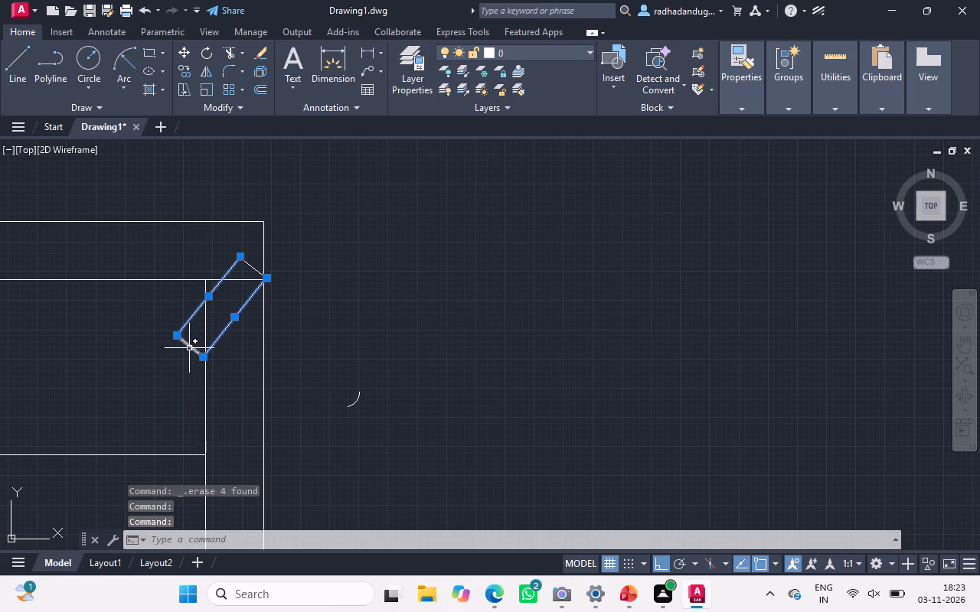
left_click(189, 348)
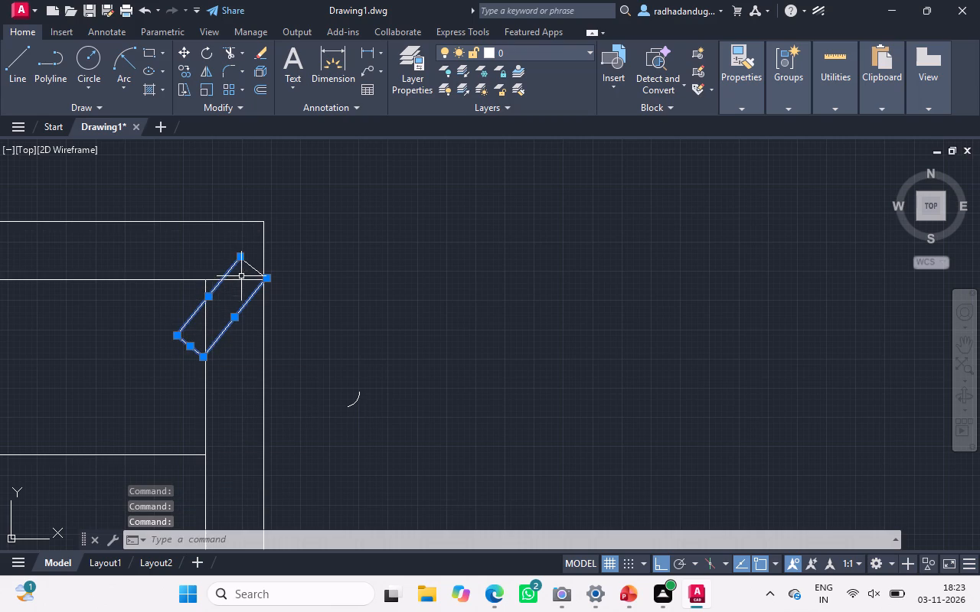
left_click(254, 269)
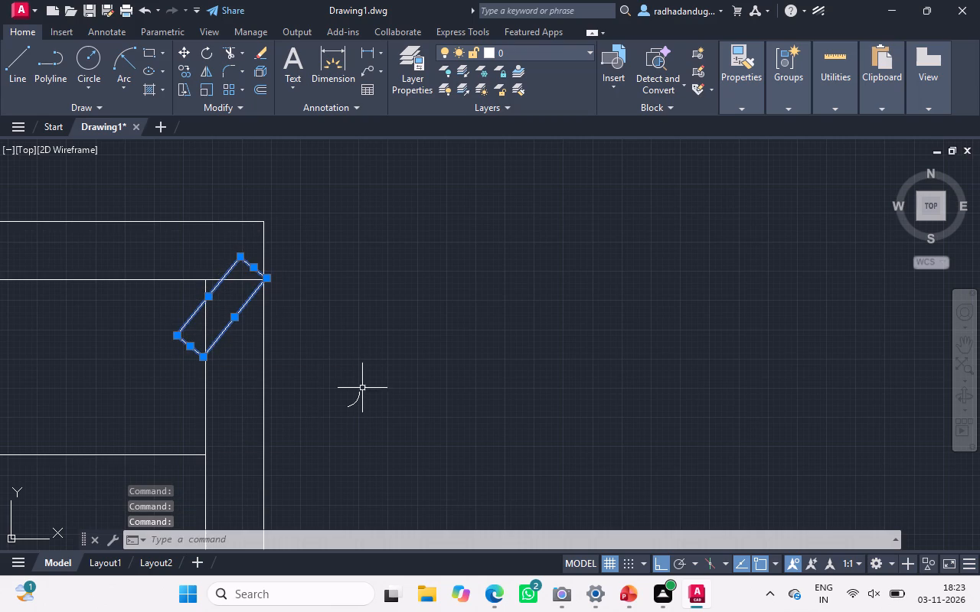
left_click(354, 402)
key("Delete")
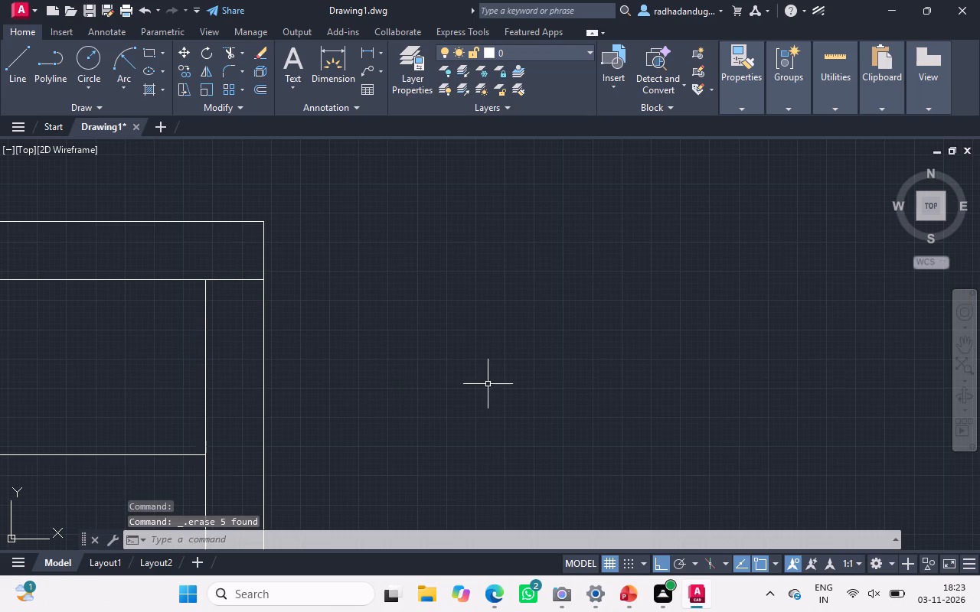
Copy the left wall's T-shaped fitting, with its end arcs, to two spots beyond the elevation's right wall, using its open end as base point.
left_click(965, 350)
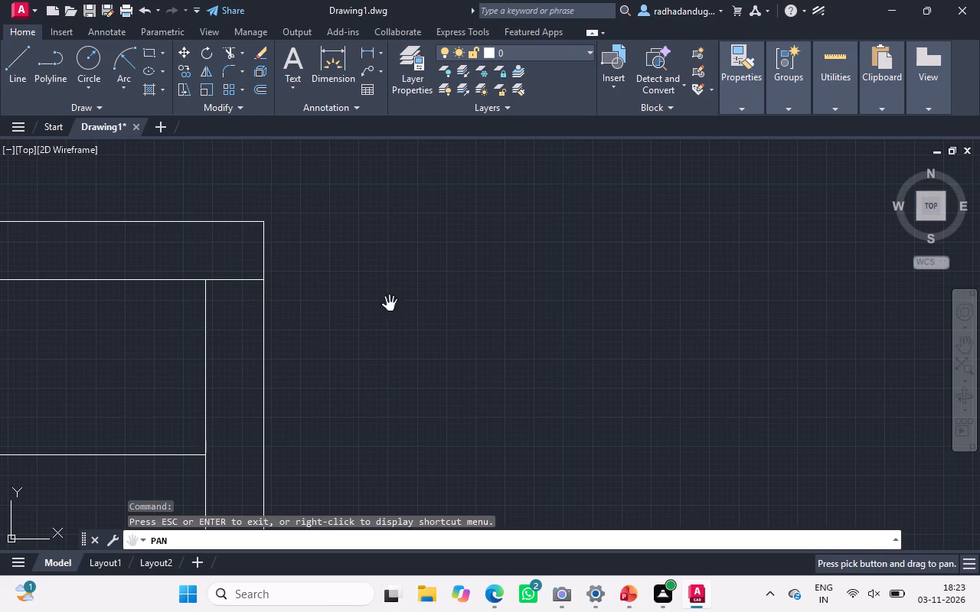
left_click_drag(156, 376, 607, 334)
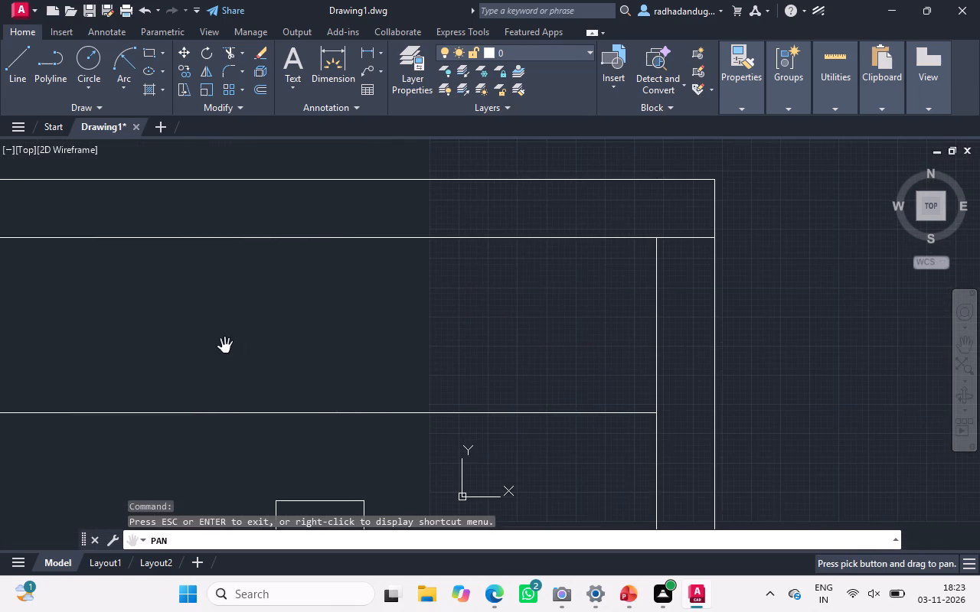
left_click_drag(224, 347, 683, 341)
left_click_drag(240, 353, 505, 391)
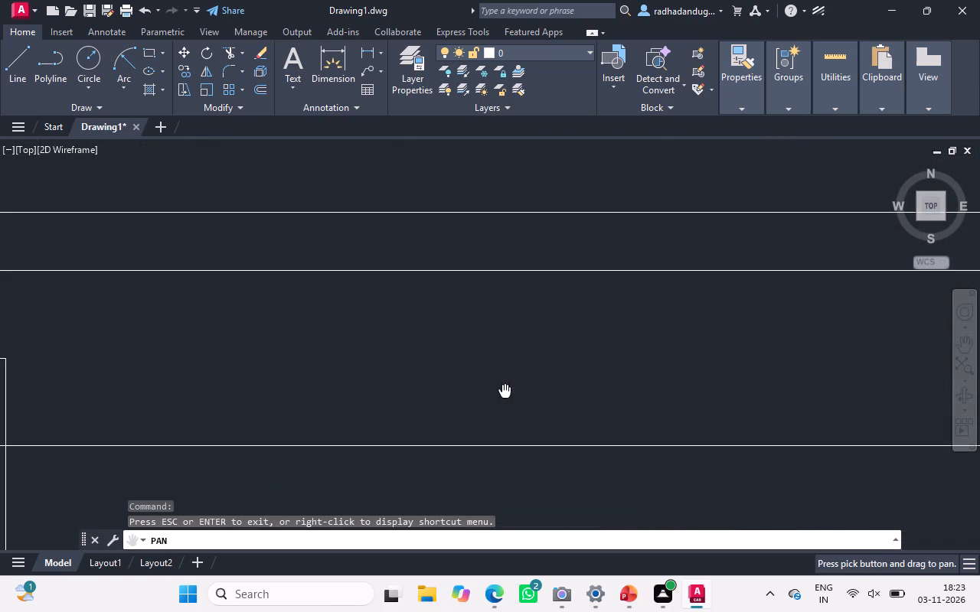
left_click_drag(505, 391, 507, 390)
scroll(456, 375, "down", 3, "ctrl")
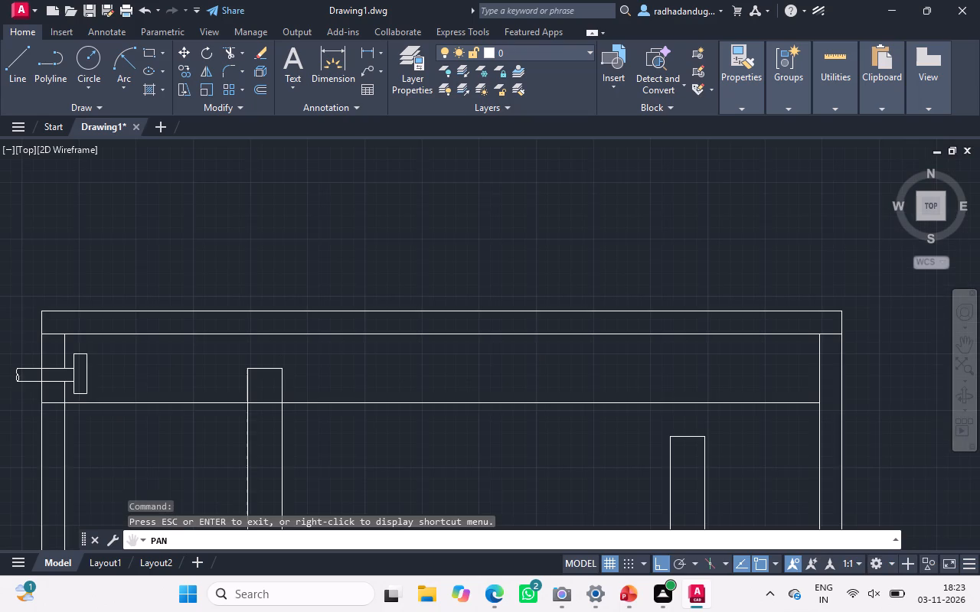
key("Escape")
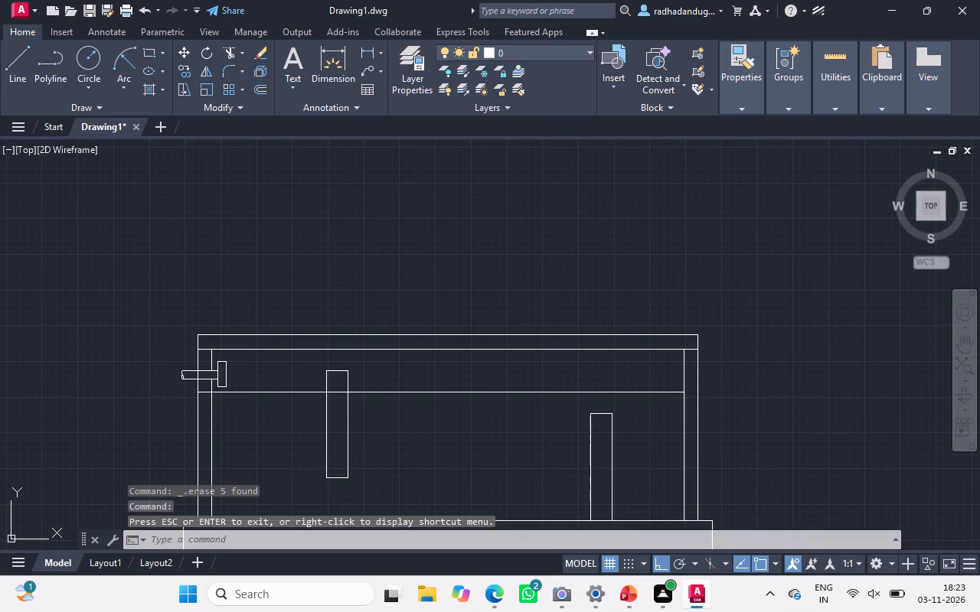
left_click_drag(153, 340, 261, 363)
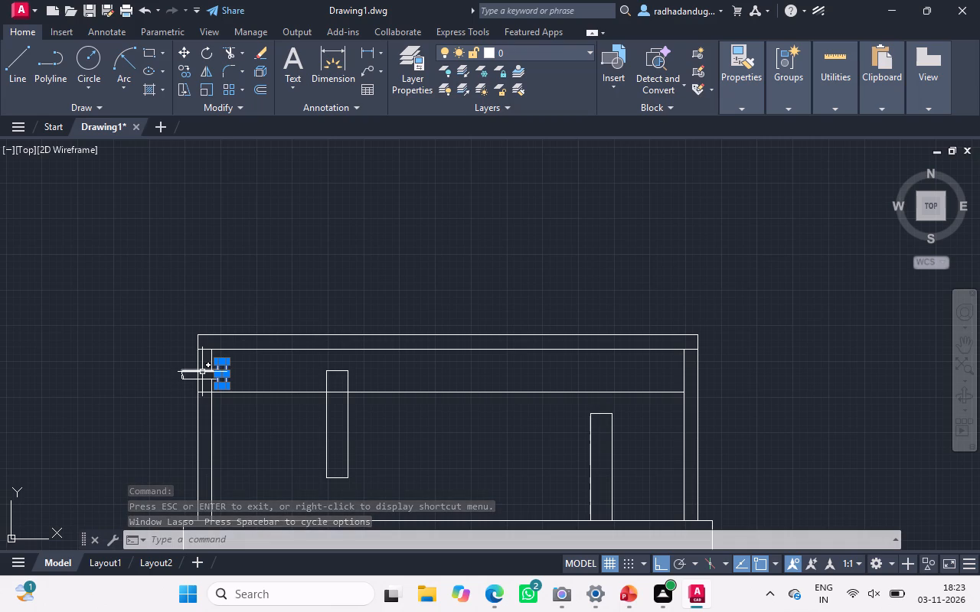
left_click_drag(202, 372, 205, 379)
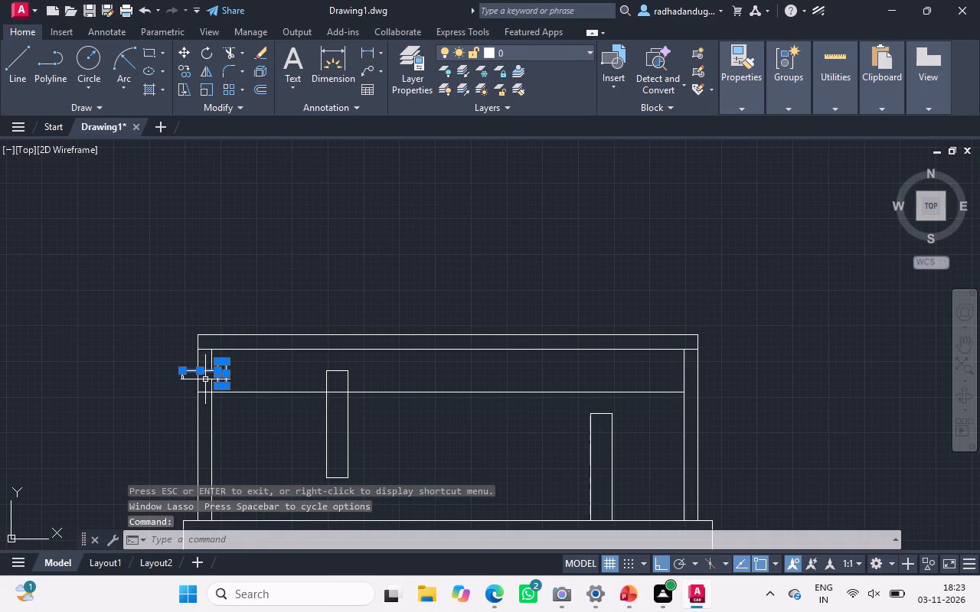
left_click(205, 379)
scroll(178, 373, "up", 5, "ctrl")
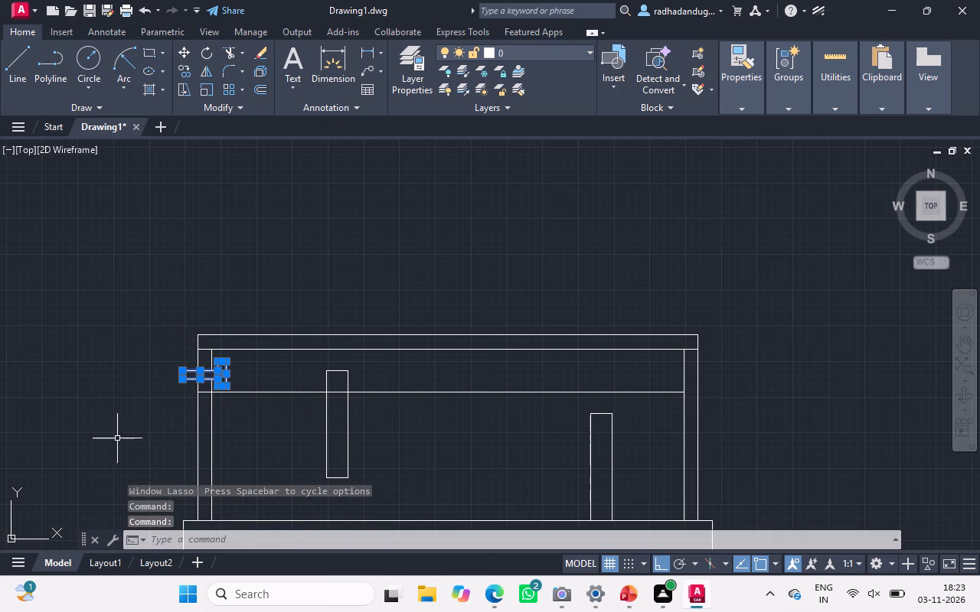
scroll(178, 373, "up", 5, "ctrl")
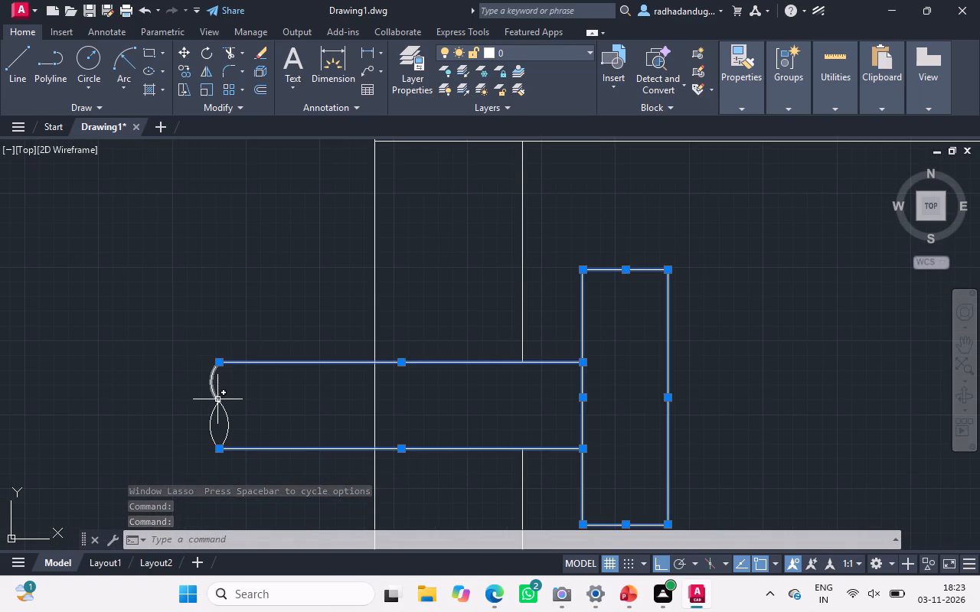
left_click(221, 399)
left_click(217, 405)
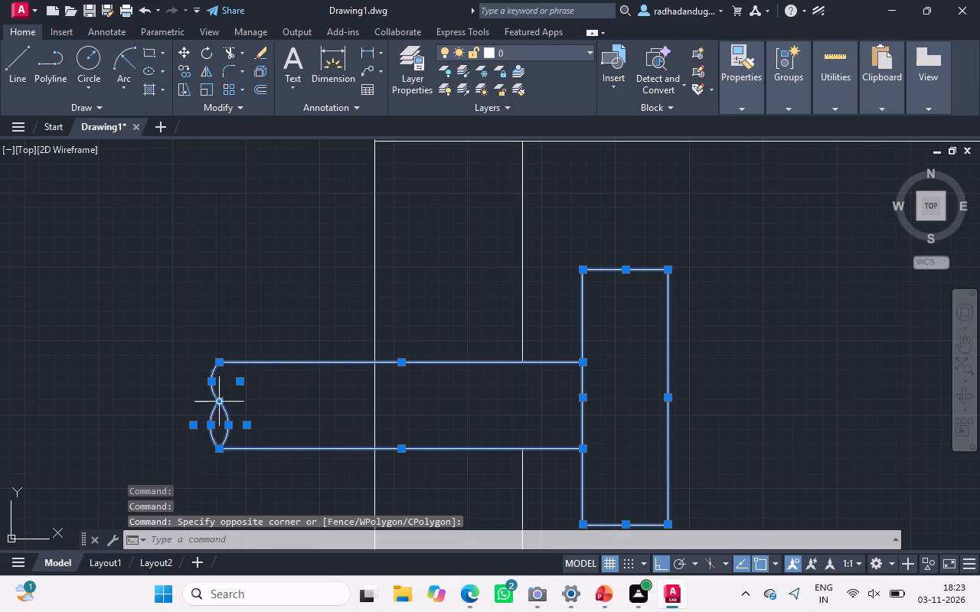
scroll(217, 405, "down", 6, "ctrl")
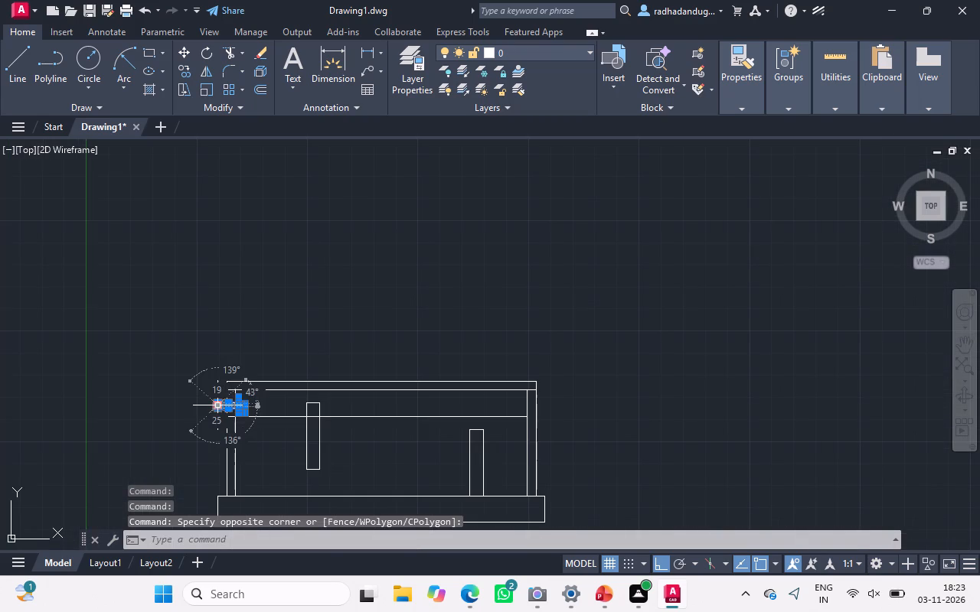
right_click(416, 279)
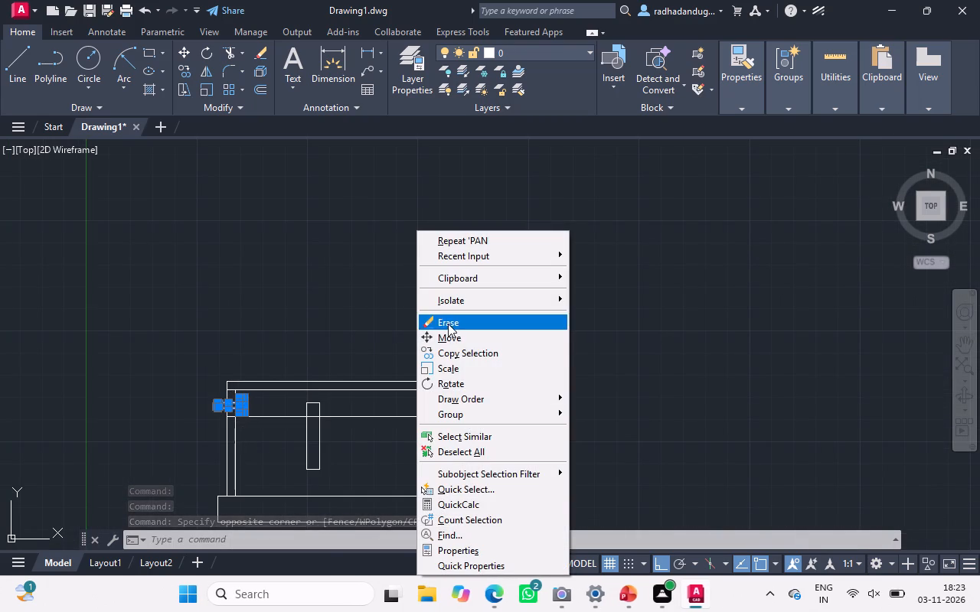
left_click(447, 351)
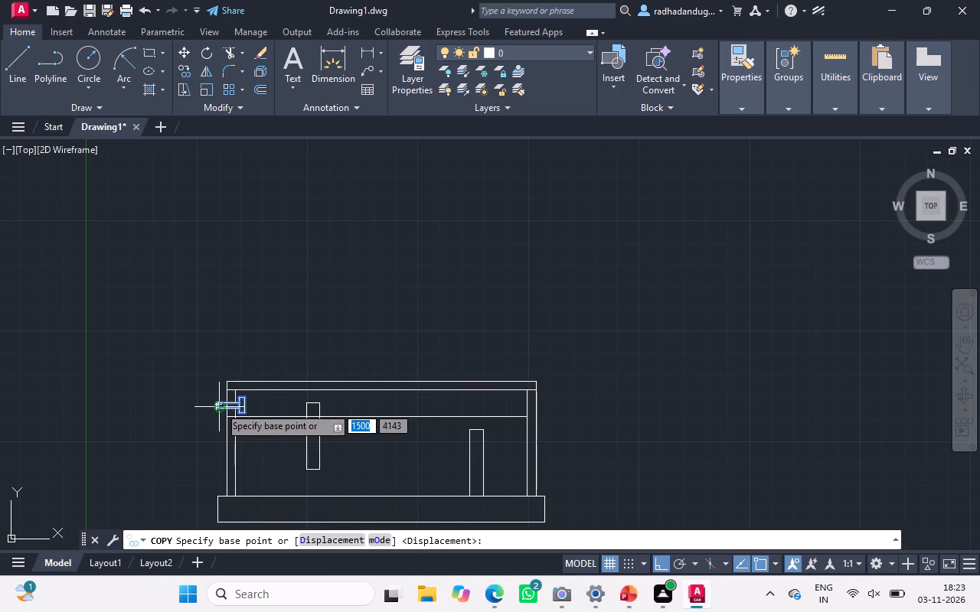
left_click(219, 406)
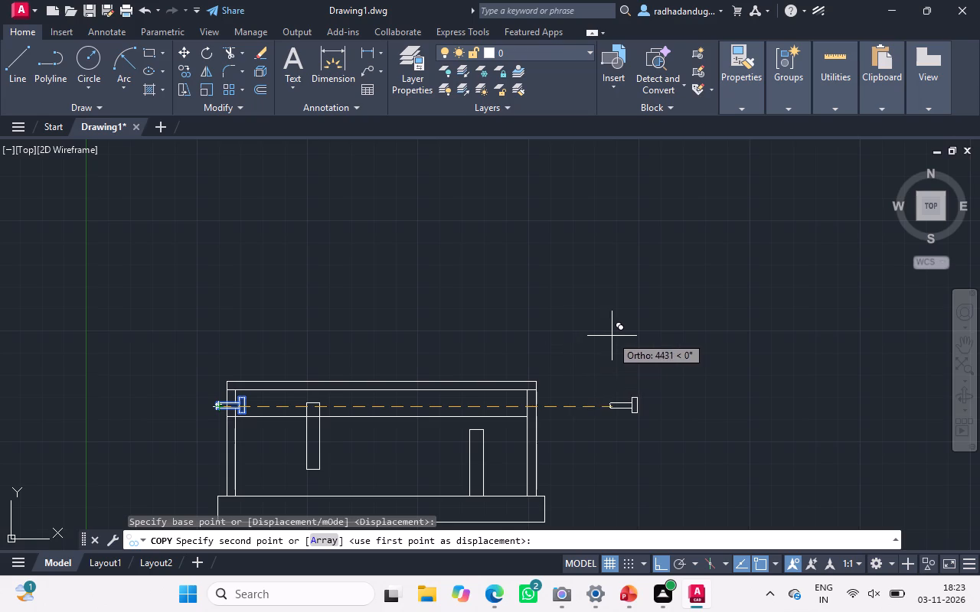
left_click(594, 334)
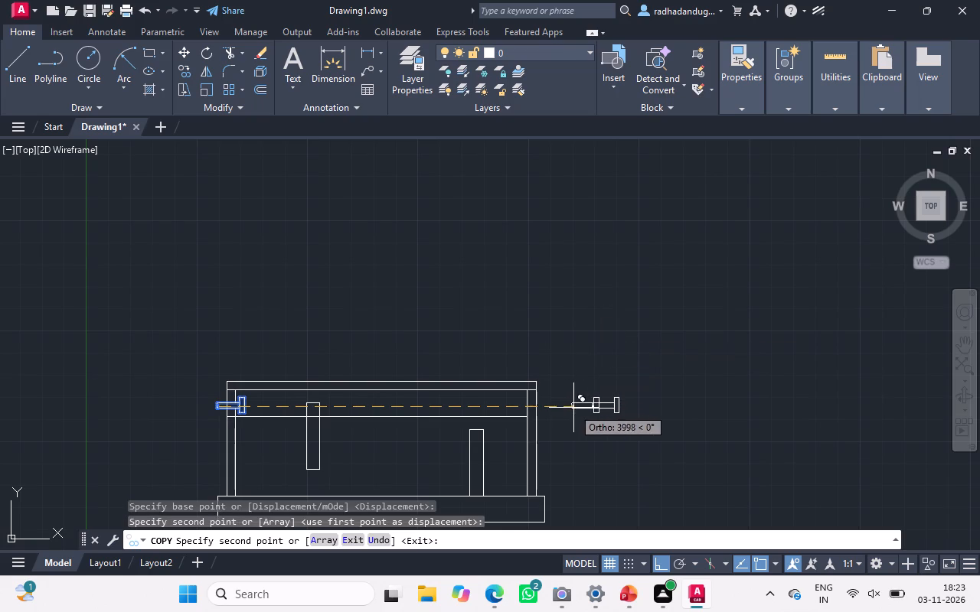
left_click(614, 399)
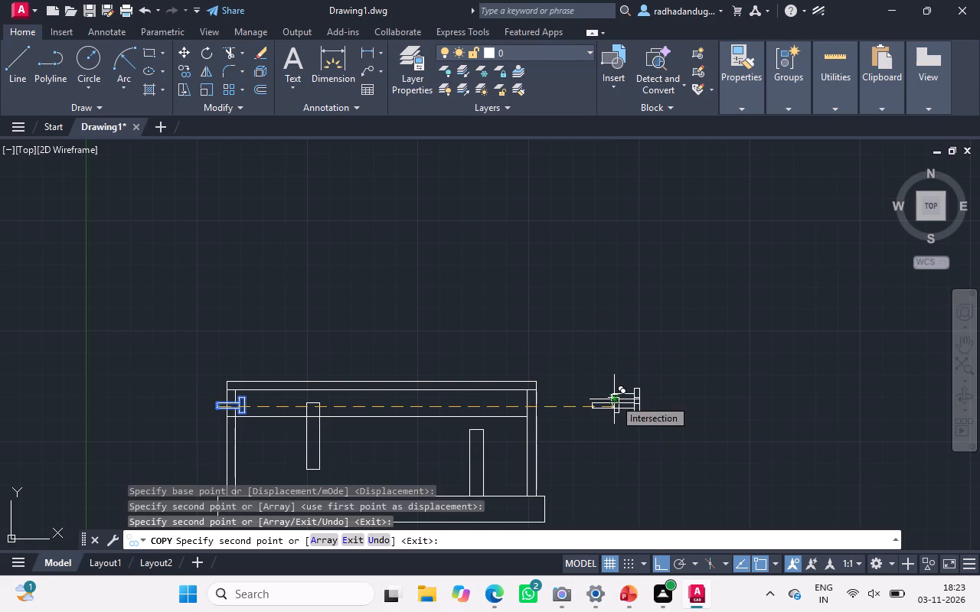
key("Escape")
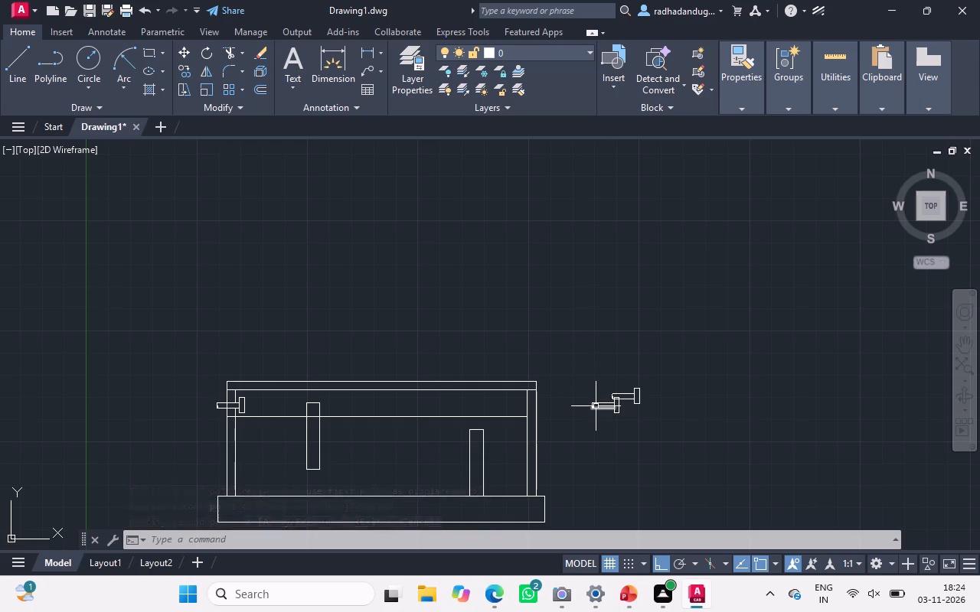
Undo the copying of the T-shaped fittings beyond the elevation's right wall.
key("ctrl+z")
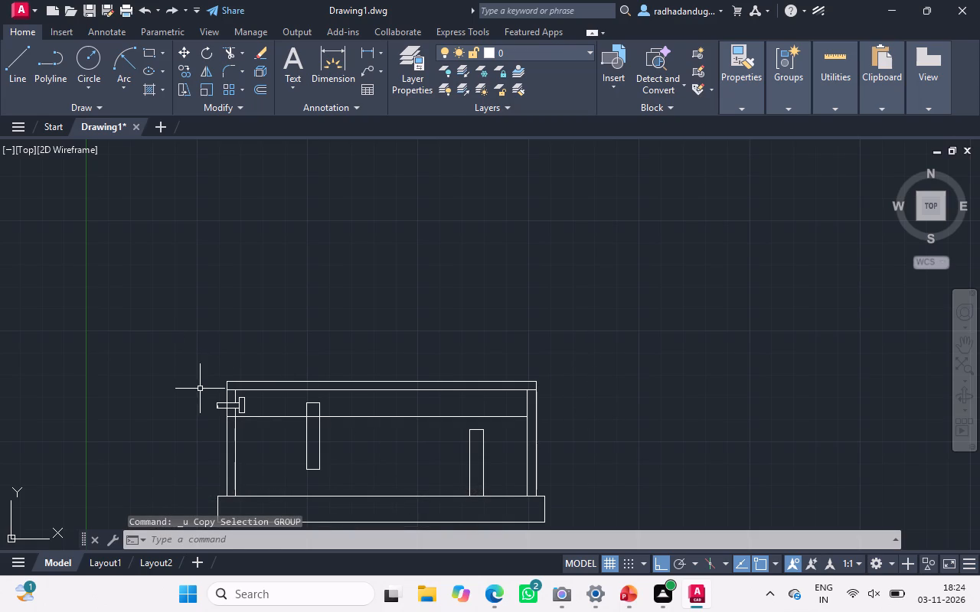
Copy the left wall's whole T-shaped fitting, including shaft lines, head rectangle and end arcs, horizontally once to beyond the elevation's right wall.
left_click_drag(200, 389, 250, 396)
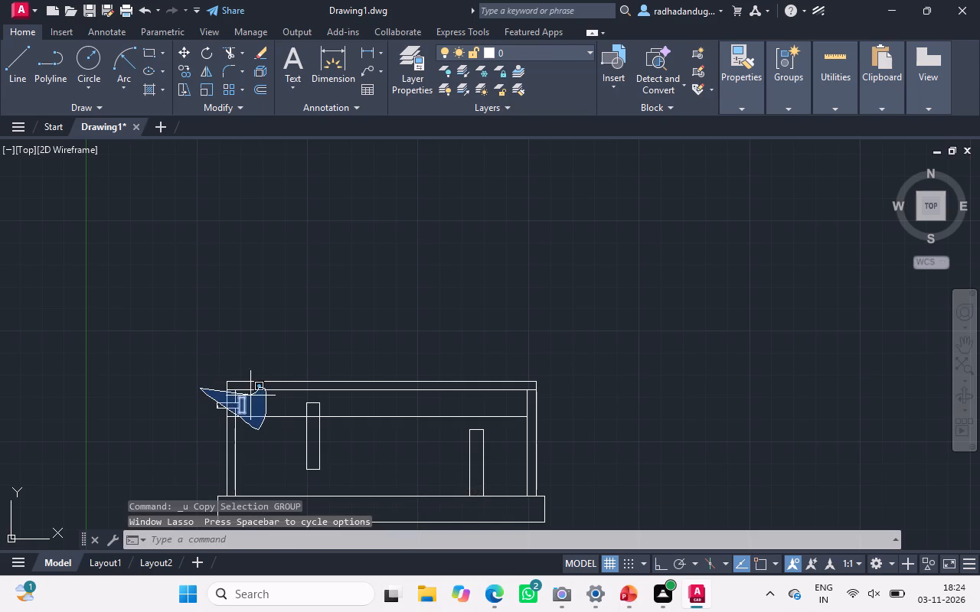
left_click_drag(250, 396, 249, 396)
scroll(216, 400, "up", 5, "ctrl")
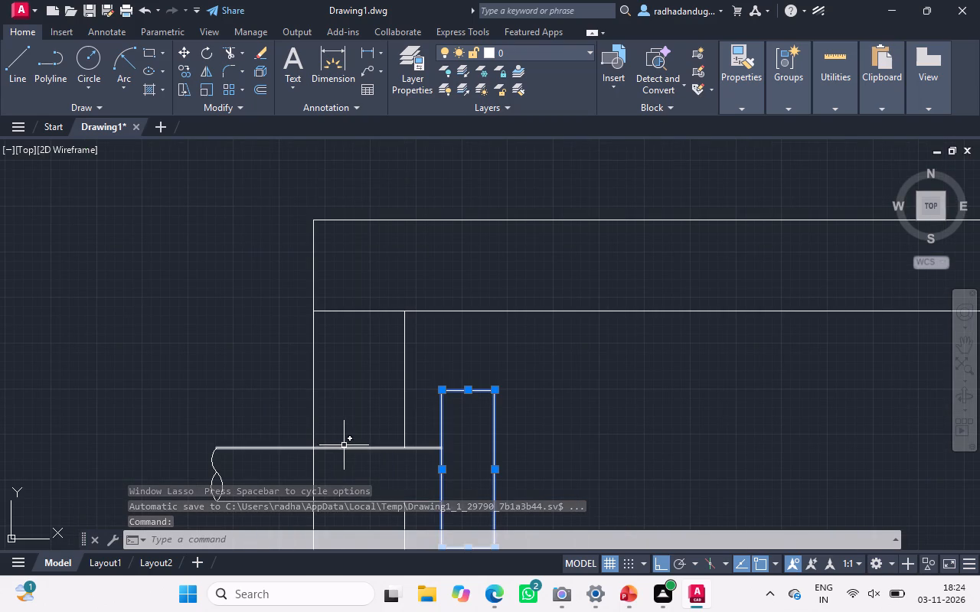
left_click(344, 445)
left_click(348, 448)
double_click(348, 448)
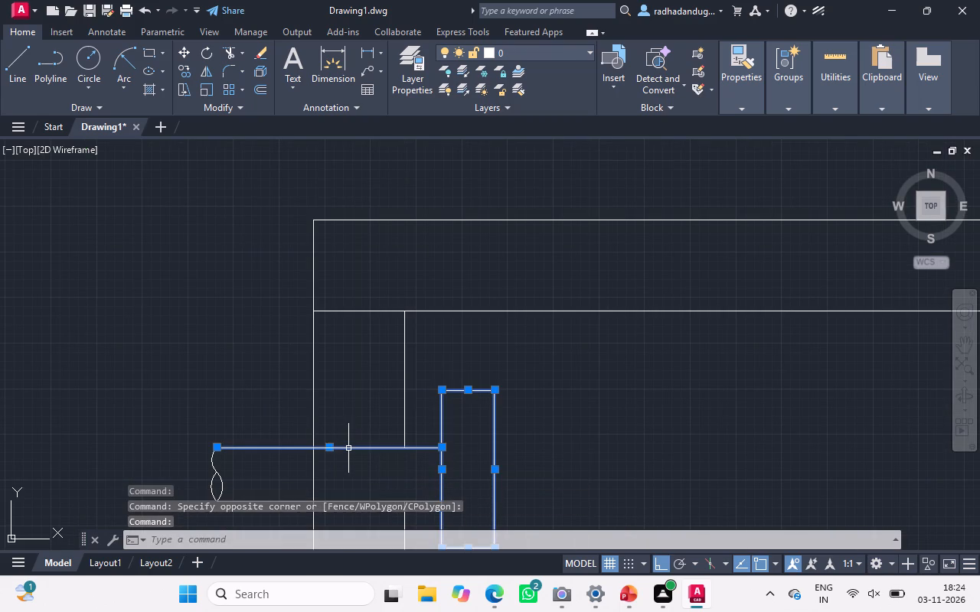
scroll(345, 457, "down", 3, "ctrl")
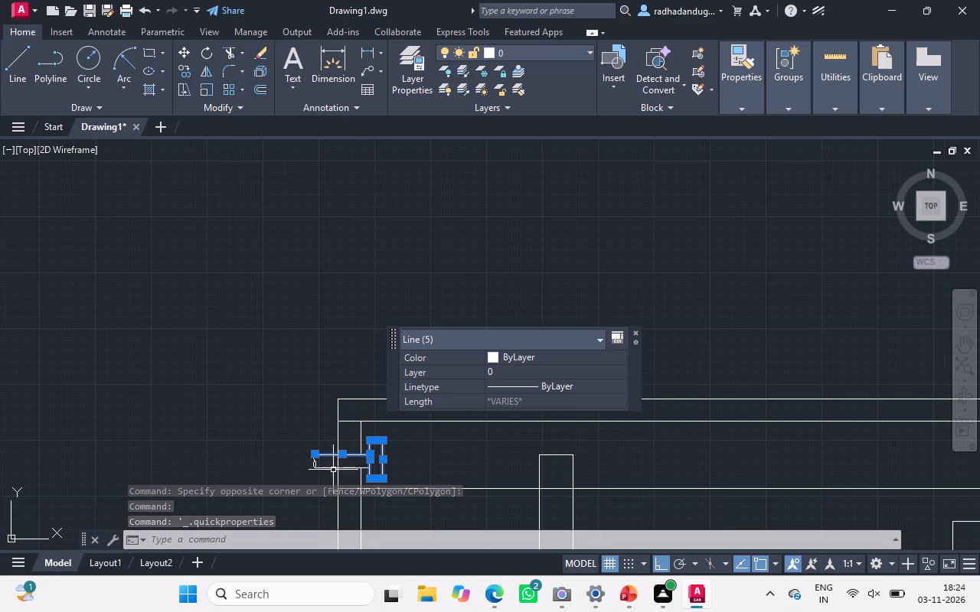
left_click(333, 469)
scroll(319, 461, "up", 3, "ctrl")
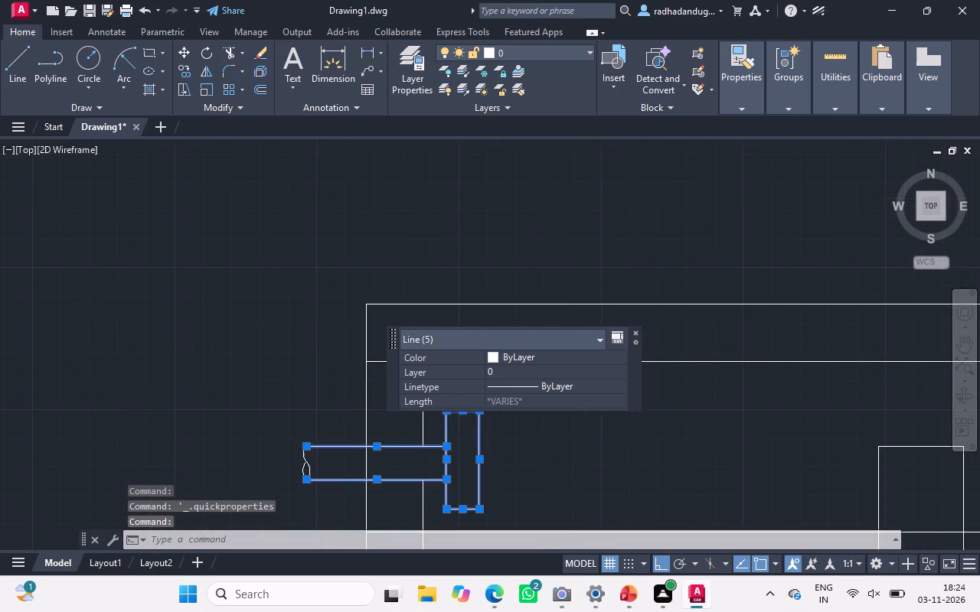
left_click(298, 464)
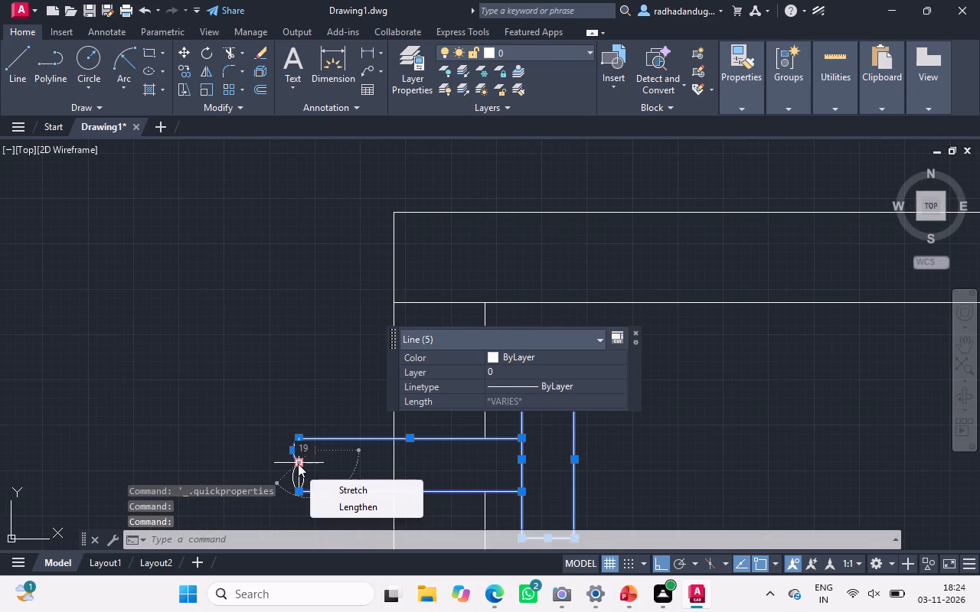
left_click(292, 473)
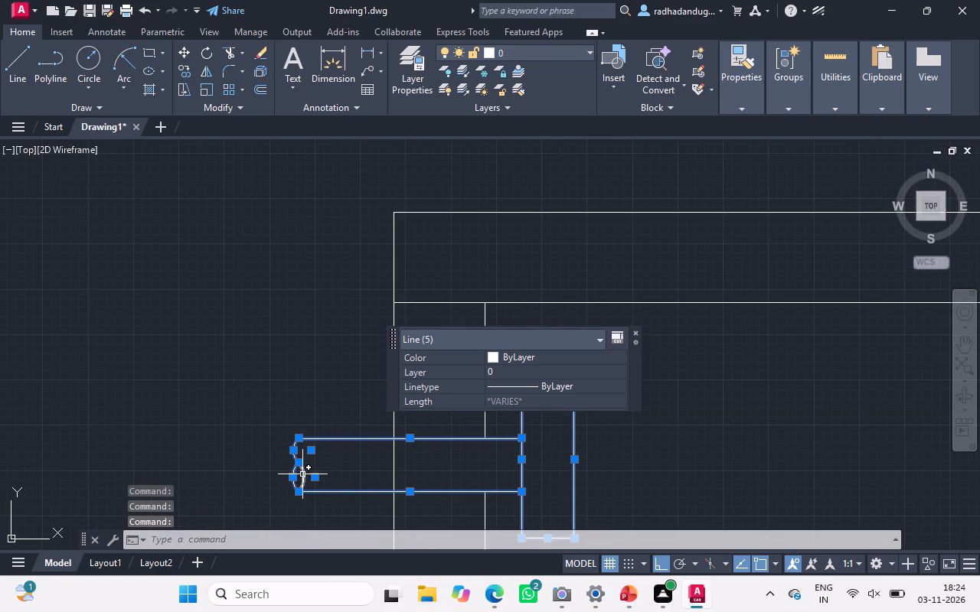
left_click(303, 474)
scroll(303, 474, "down", 6, "ctrl")
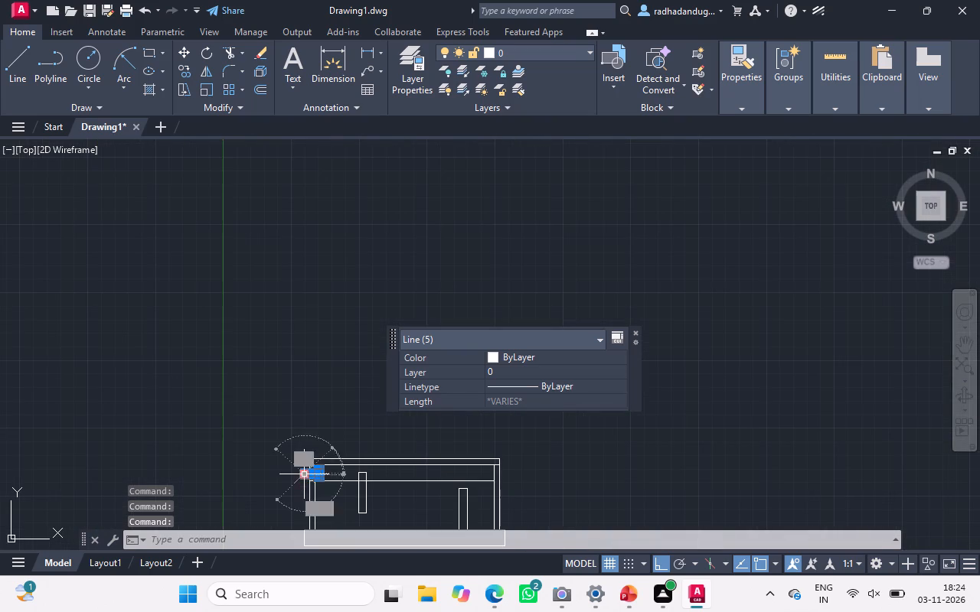
right_click(317, 474)
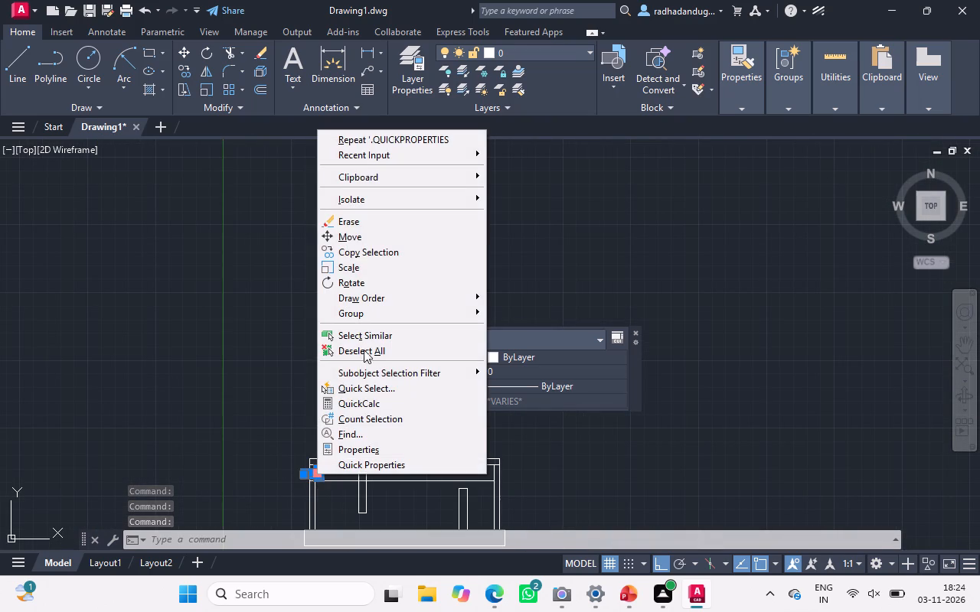
left_click(409, 251)
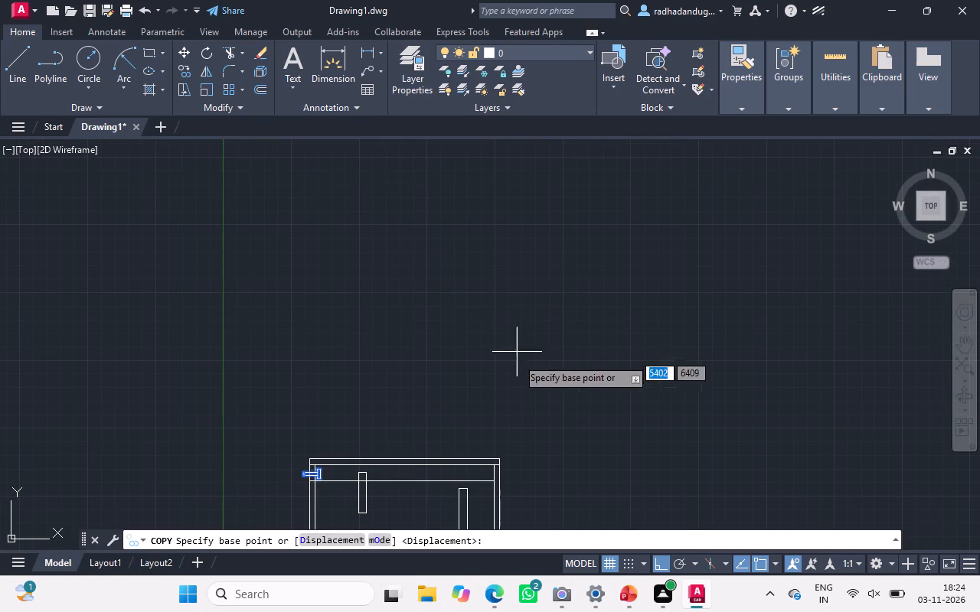
left_click(315, 480)
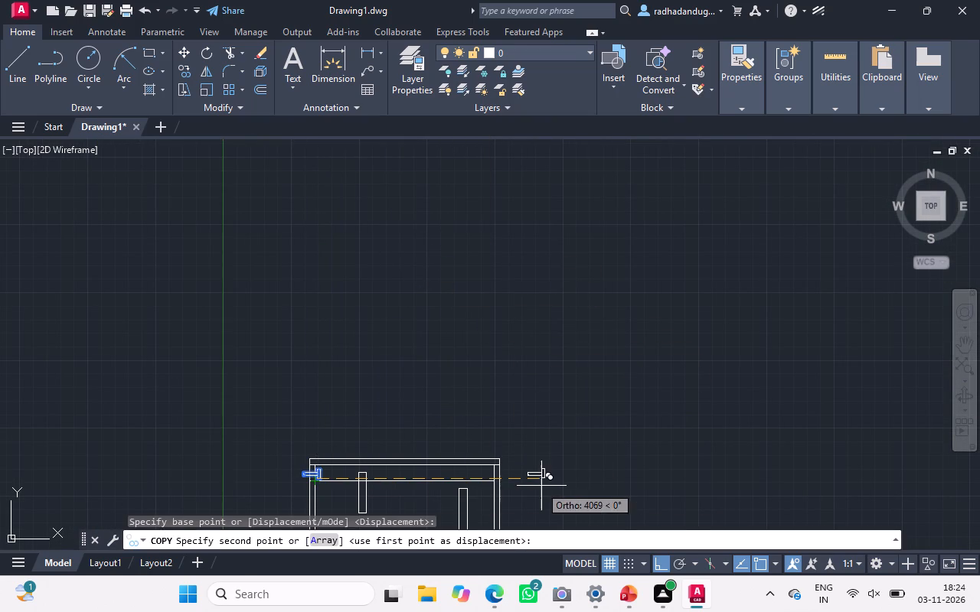
left_click(563, 484)
key("Escape")
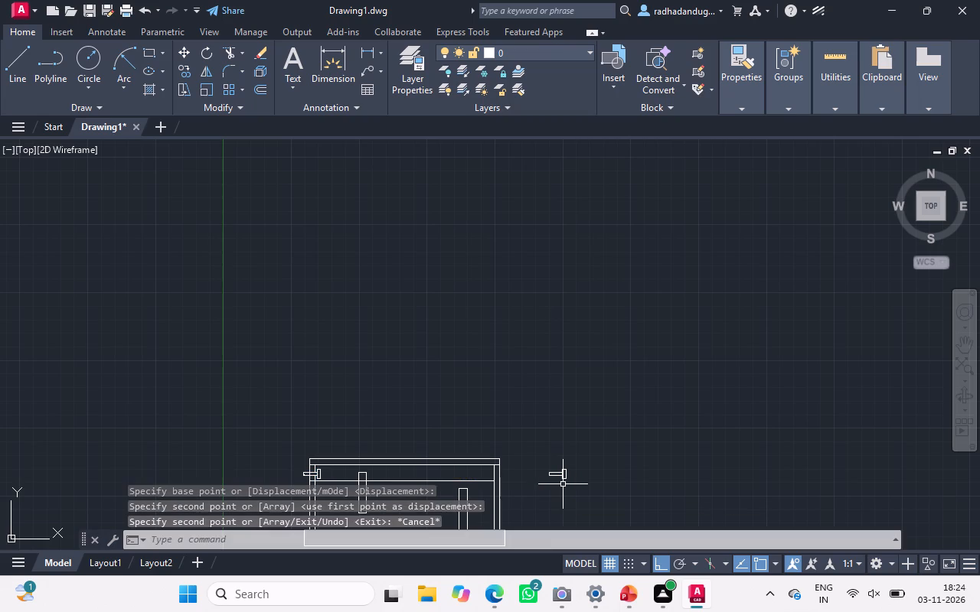
Rotate the copied T-shaped fitting beyond the elevation's right wall by 180 degrees about its head's lower outer corner.
left_click_drag(536, 444, 567, 498)
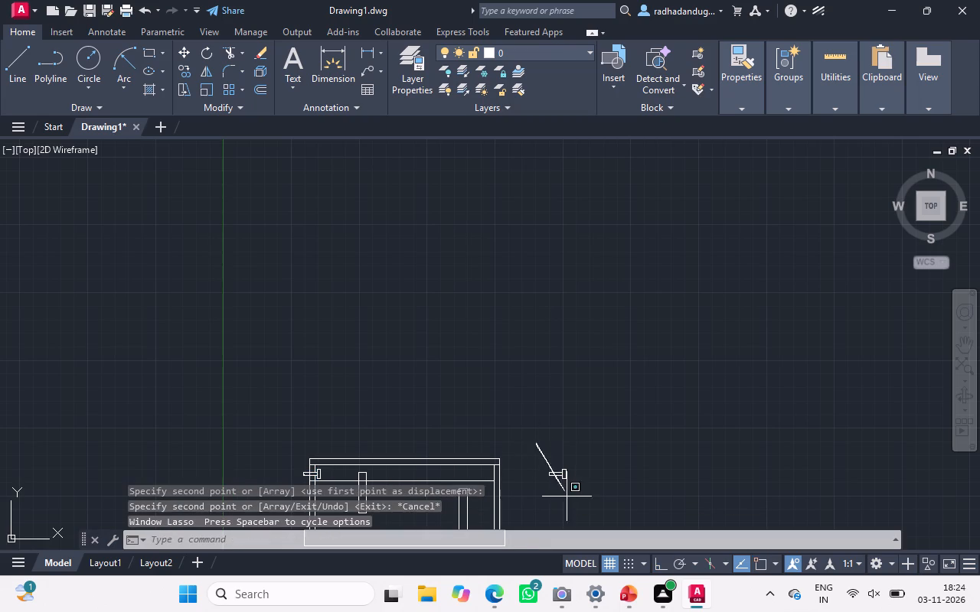
left_click_drag(567, 498, 594, 464)
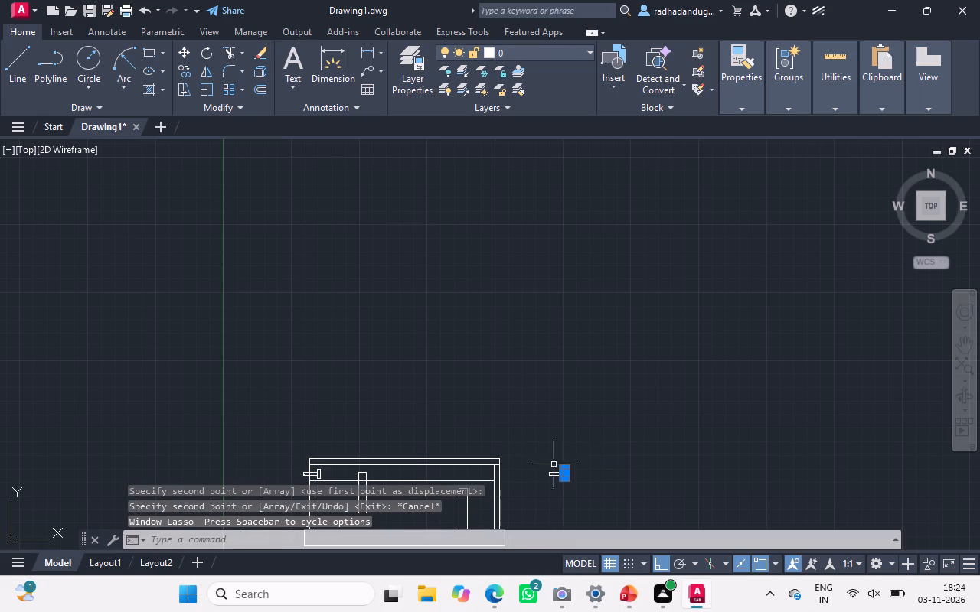
left_click_drag(520, 455, 596, 470)
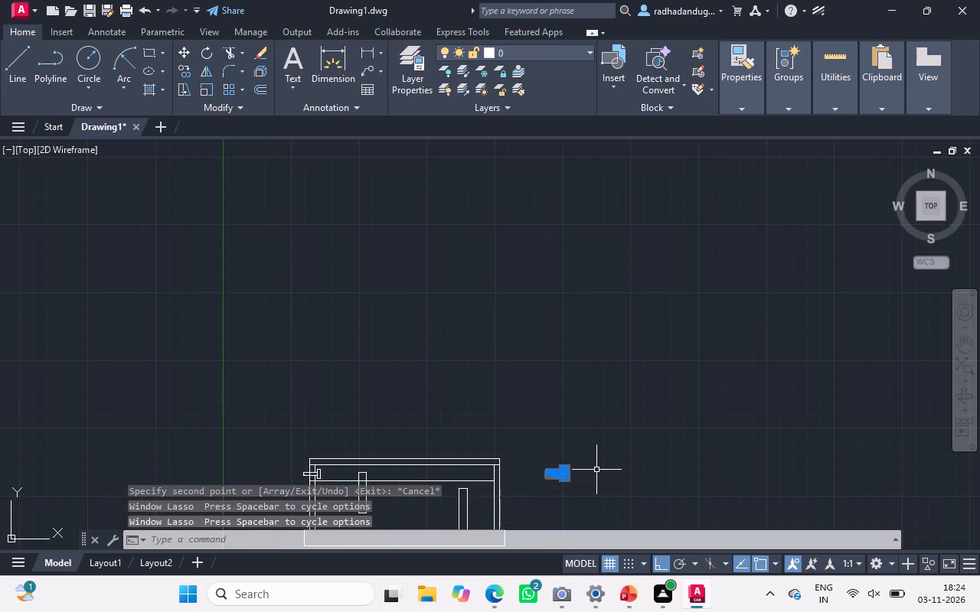
right_click(531, 472)
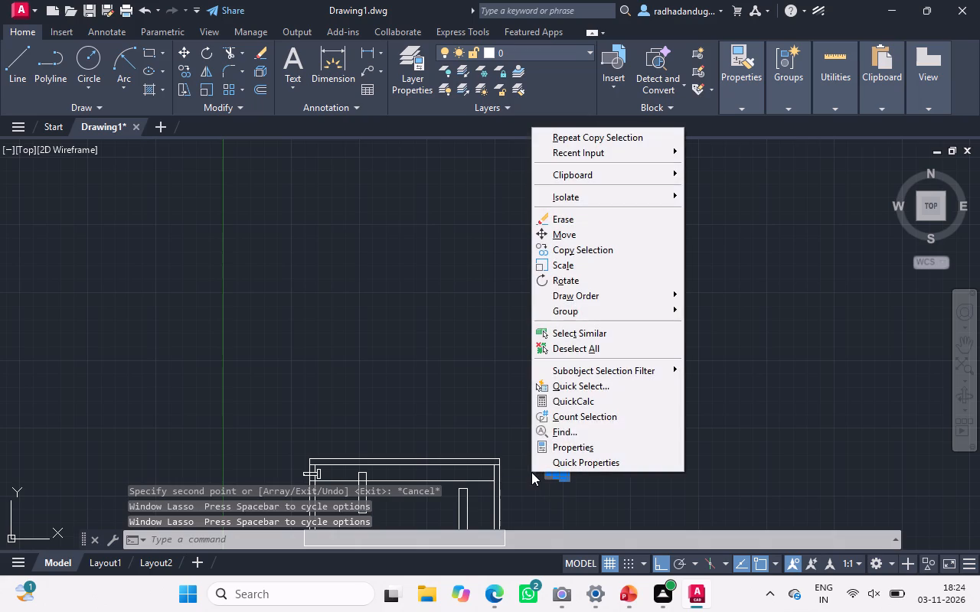
left_click(610, 286)
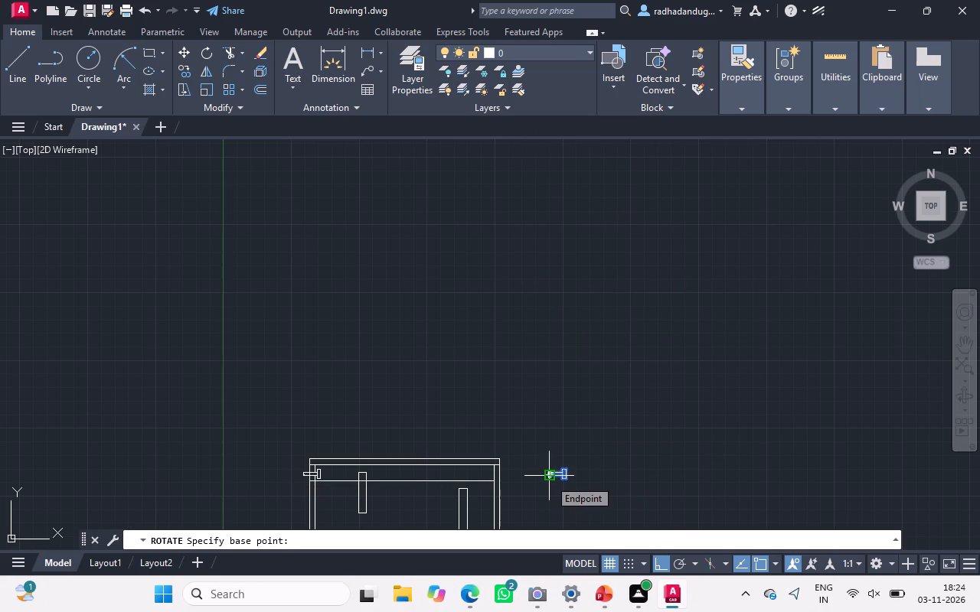
left_click_drag(568, 485, 582, 472)
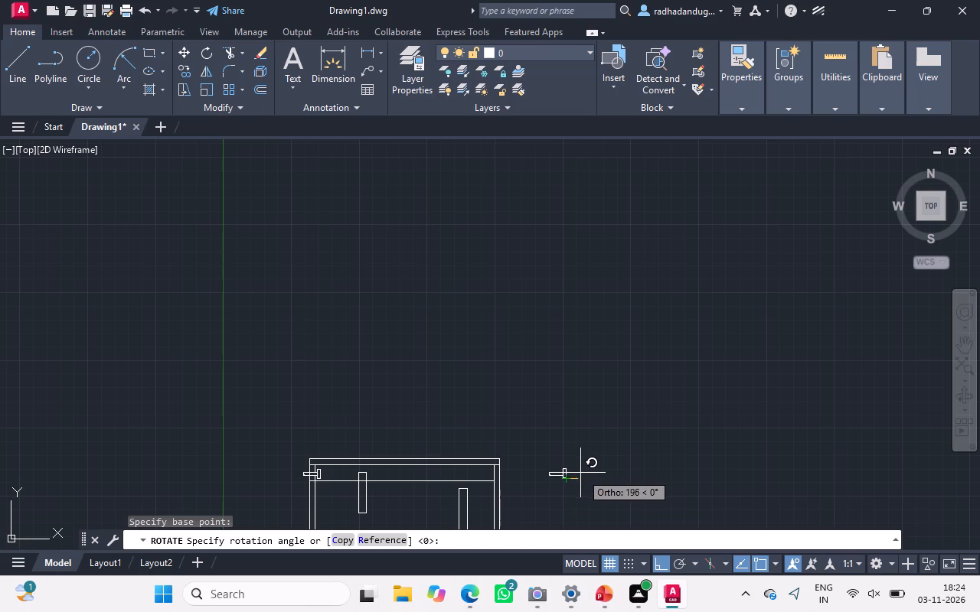
left_click_drag(582, 472, 549, 483)
left_click(549, 483)
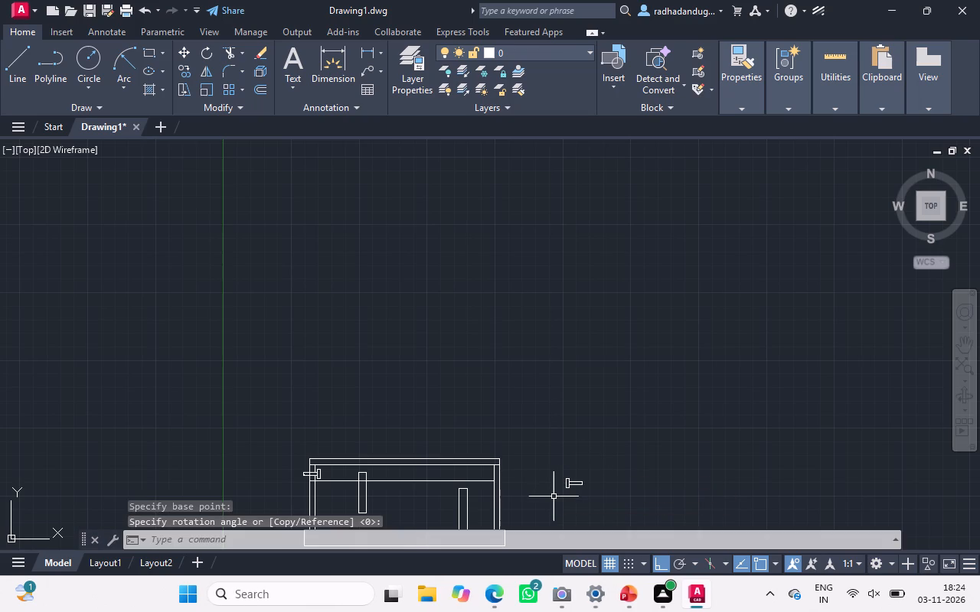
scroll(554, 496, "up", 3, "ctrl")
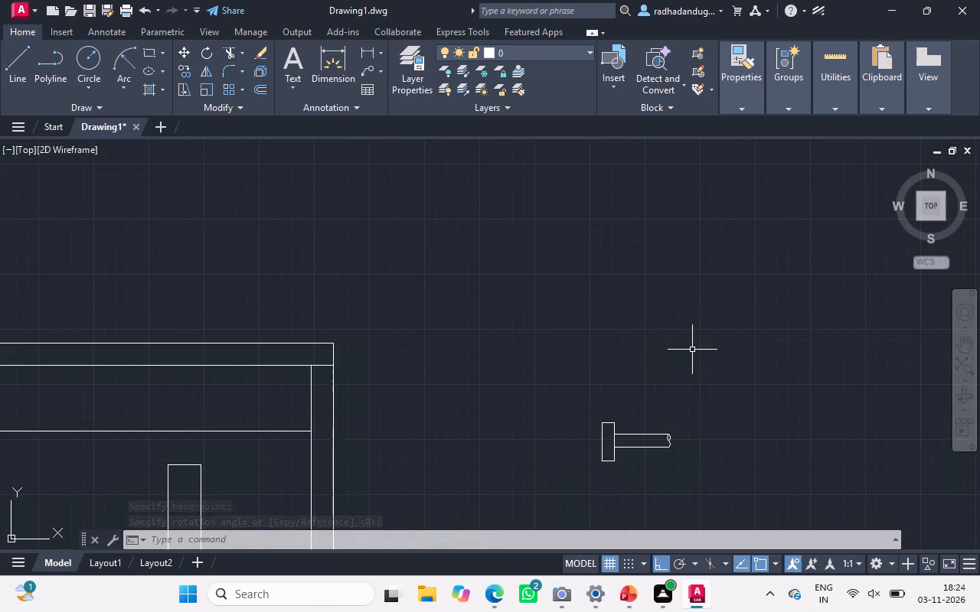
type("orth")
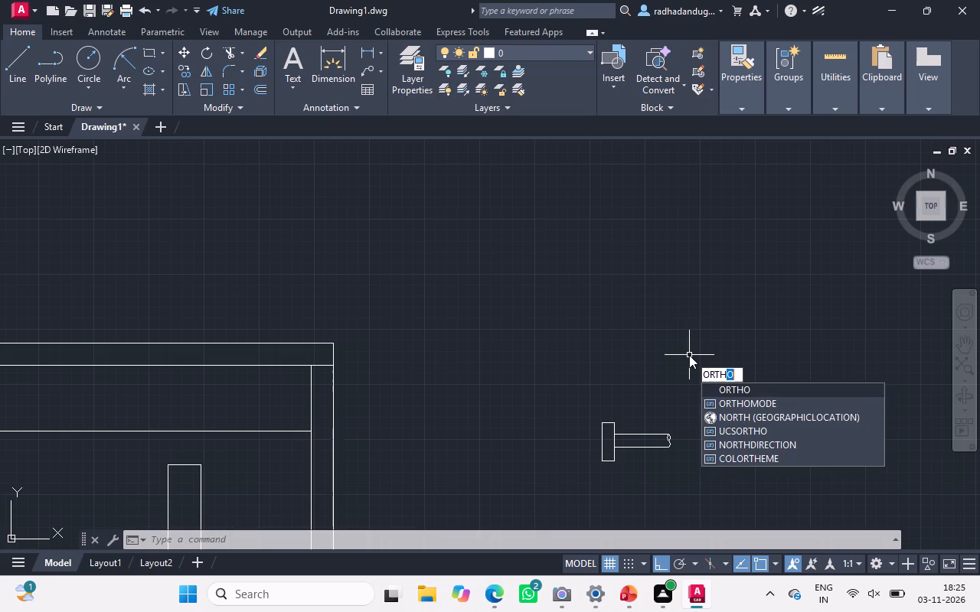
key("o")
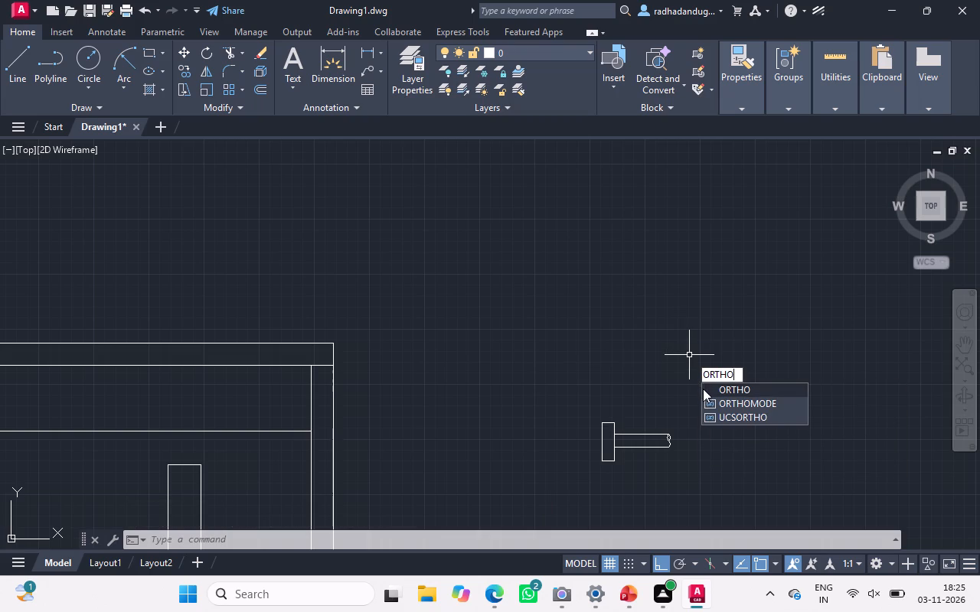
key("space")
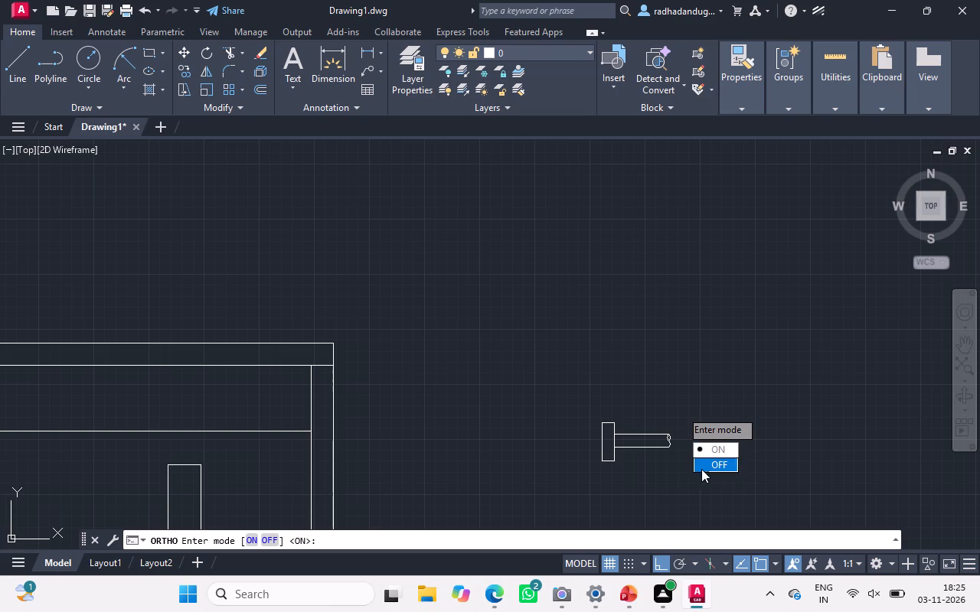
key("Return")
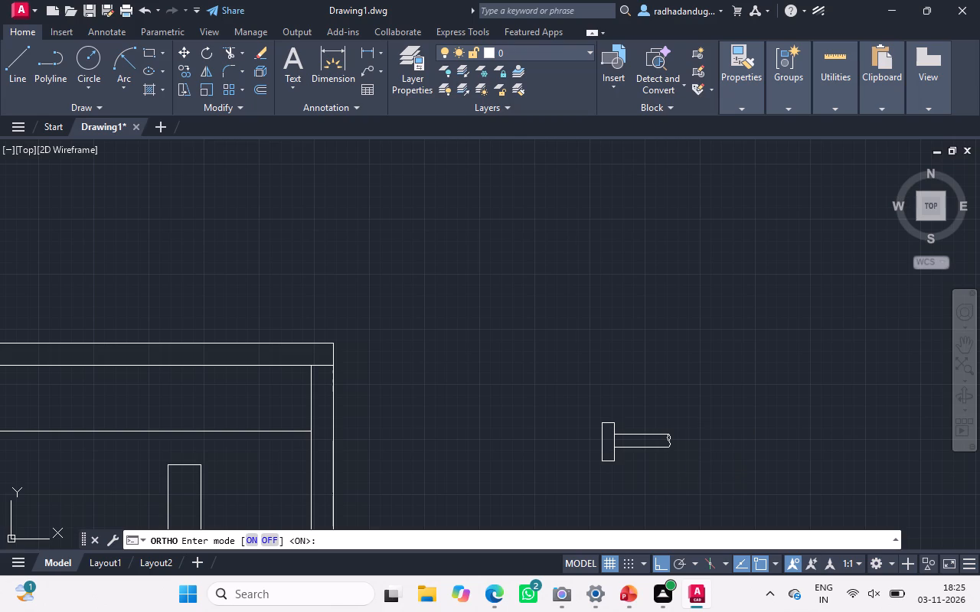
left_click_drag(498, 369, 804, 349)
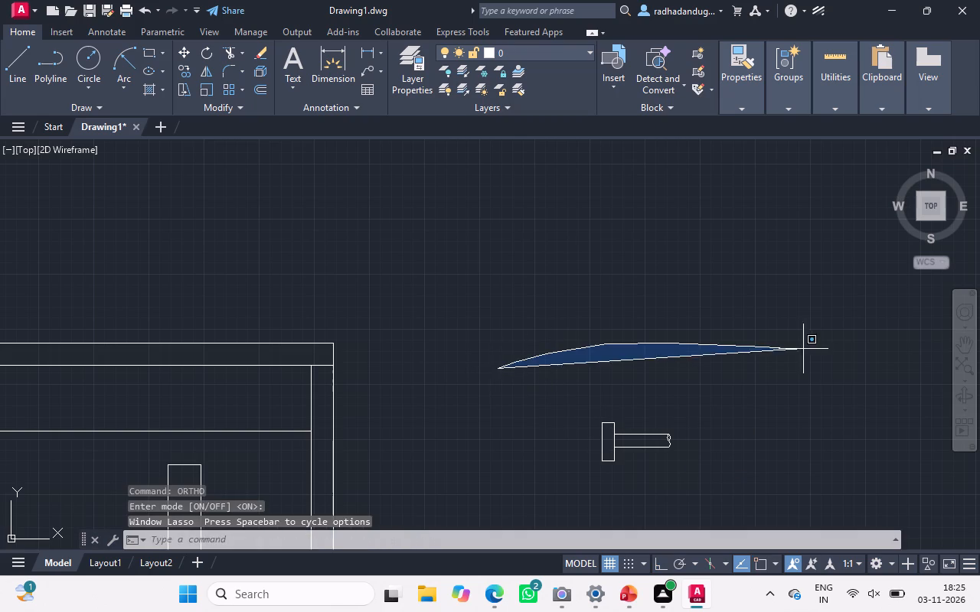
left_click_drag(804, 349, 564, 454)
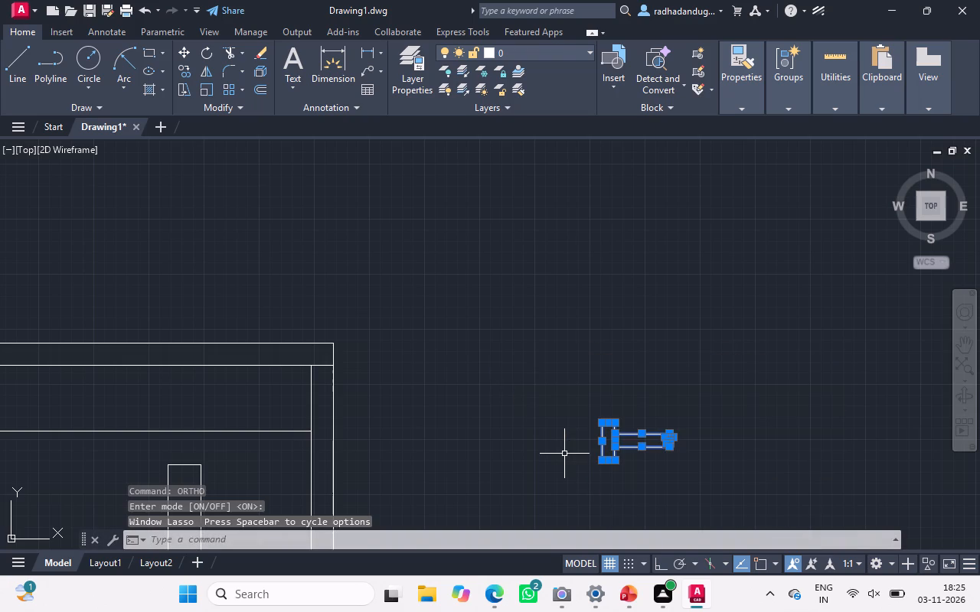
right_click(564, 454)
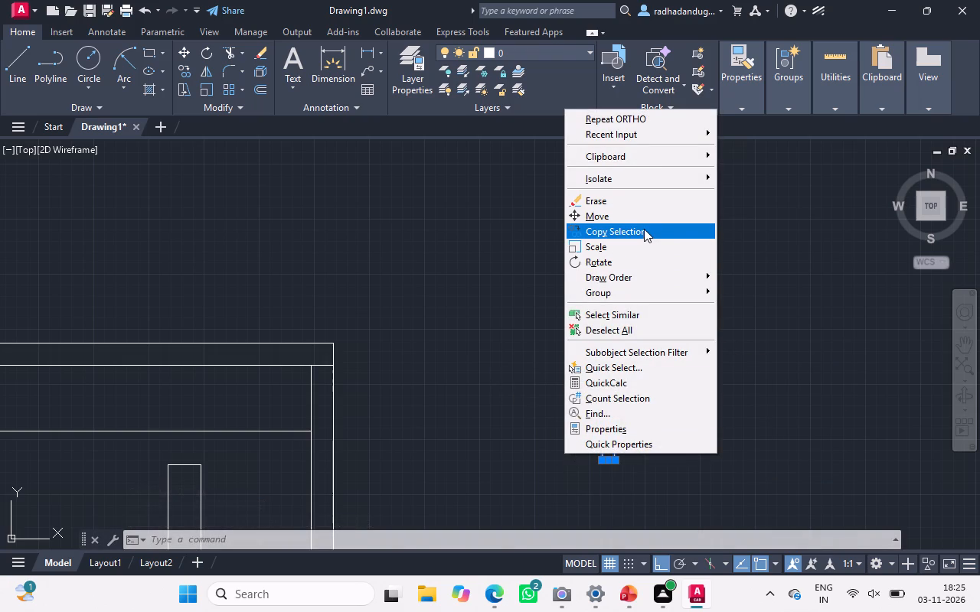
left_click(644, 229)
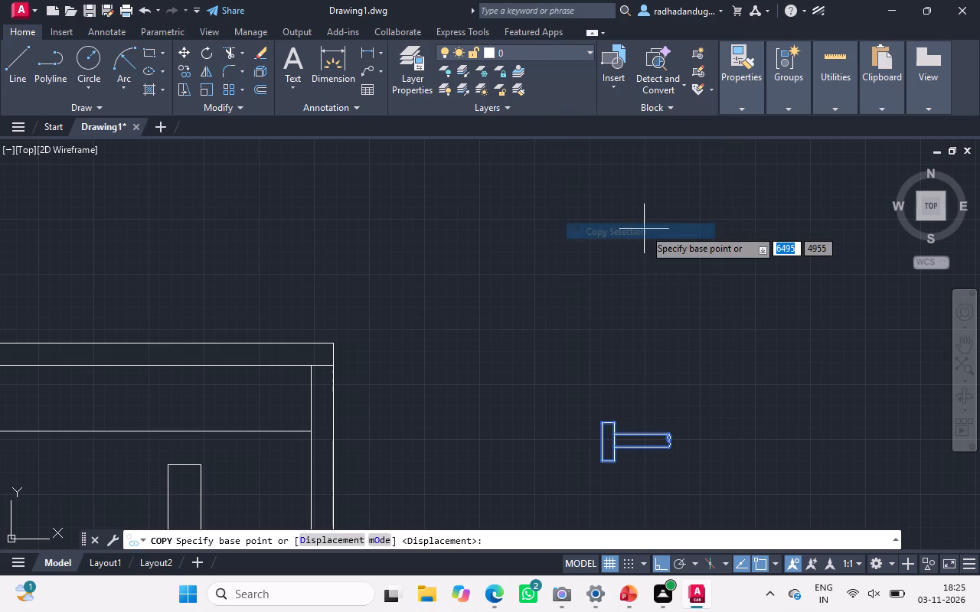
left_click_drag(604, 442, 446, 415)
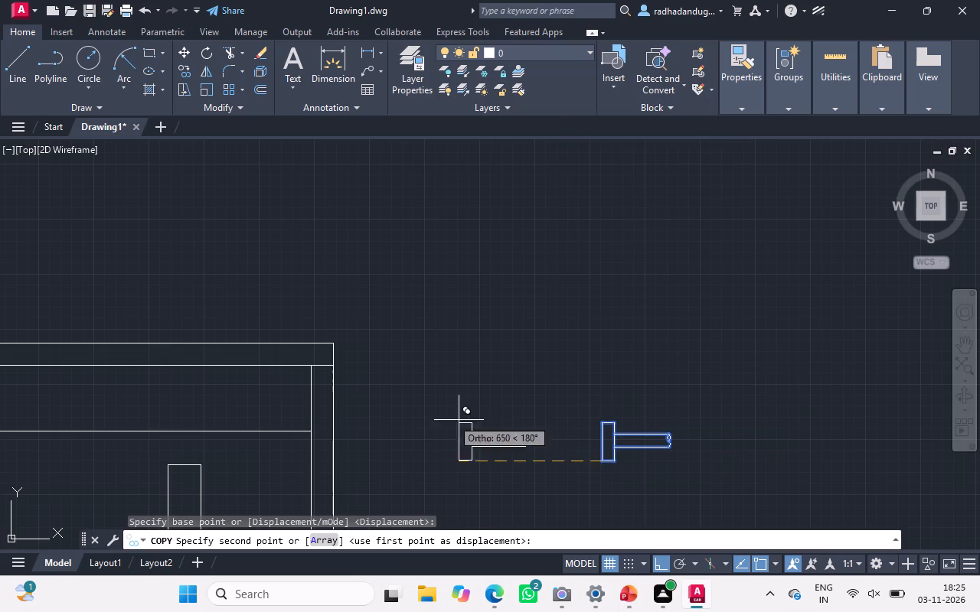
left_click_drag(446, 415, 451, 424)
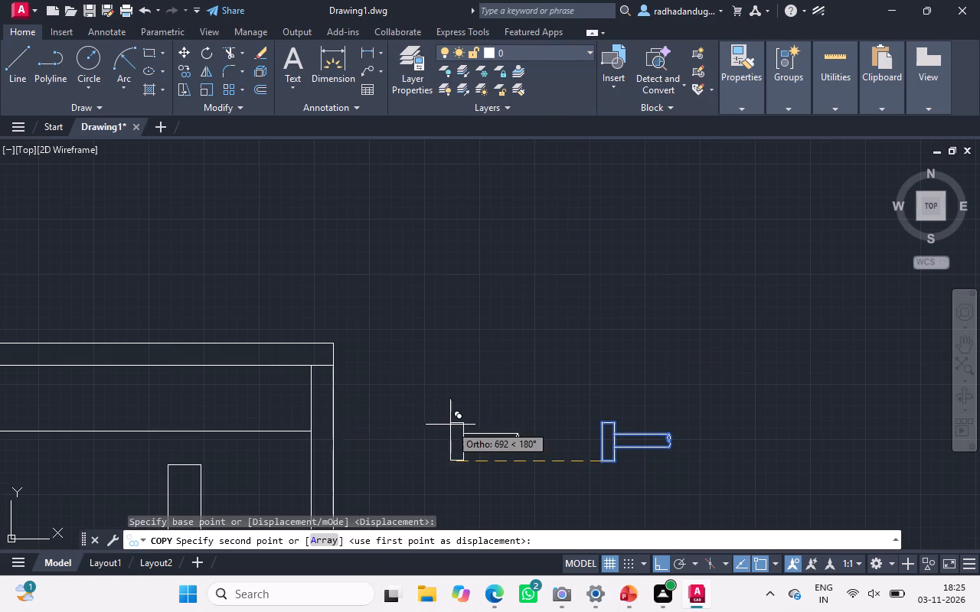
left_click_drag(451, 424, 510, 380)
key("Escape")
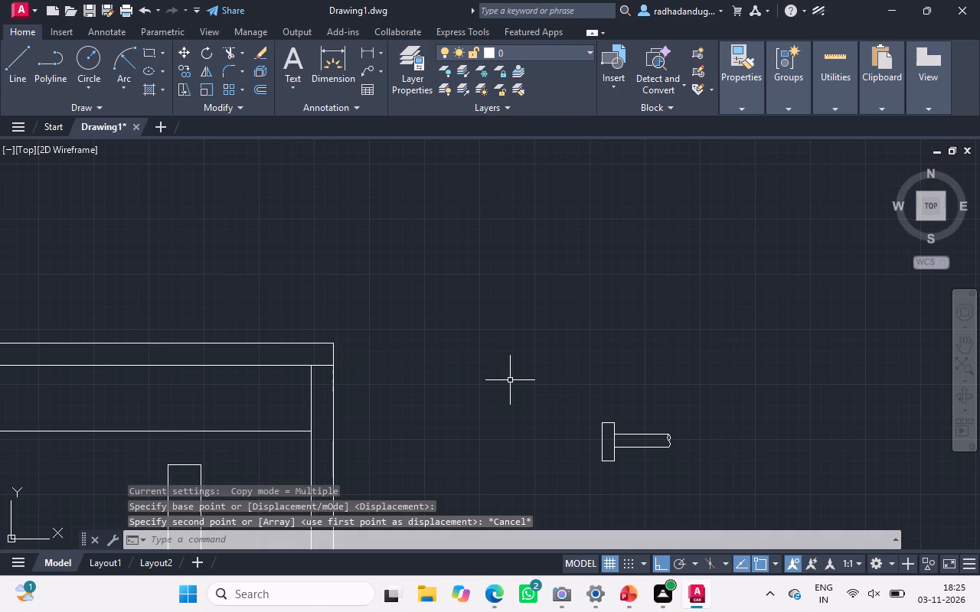
Turn Ortho mode off.
type("ort")
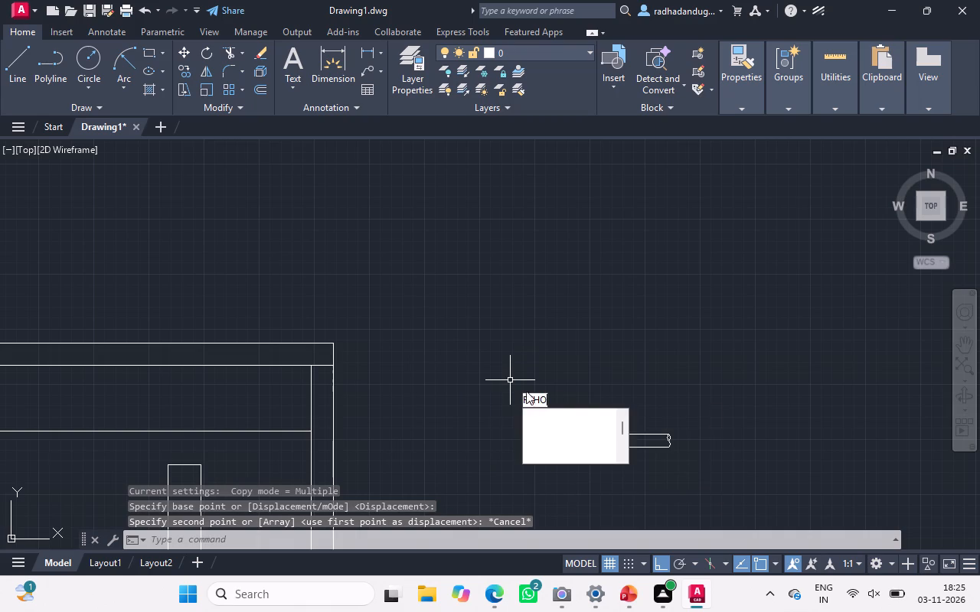
left_click(557, 415)
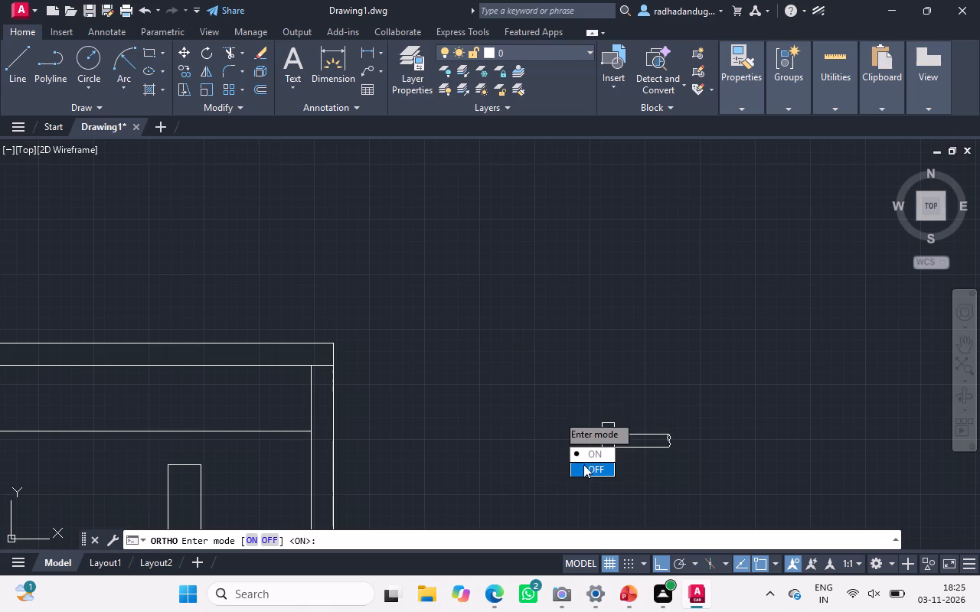
left_click_drag(586, 464, 557, 415)
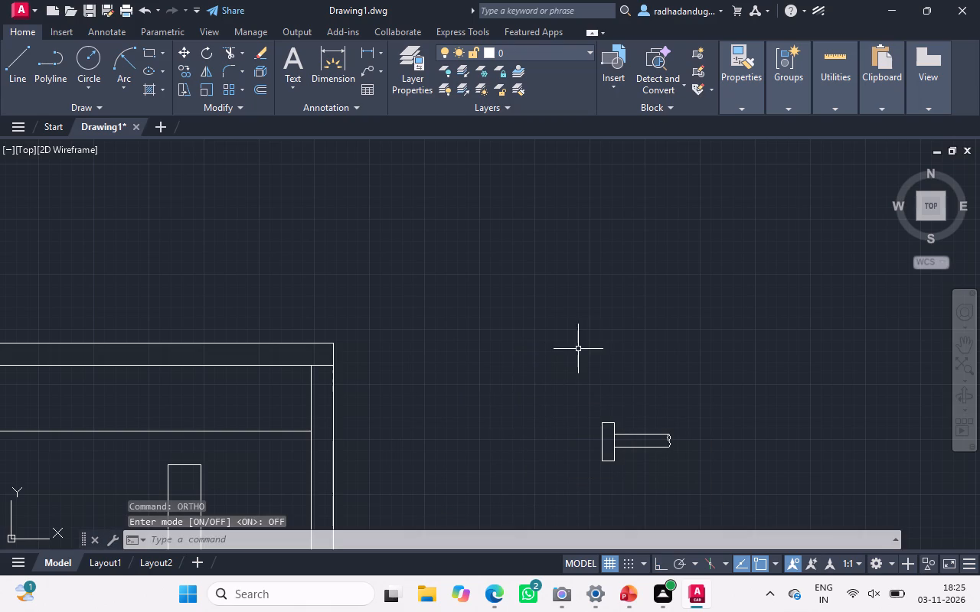
Copy the rotated T-shaped fitting from its head's upper-left corner onto the elevation's right wall, head inside and broken end outside.
left_click_drag(734, 373, 609, 500)
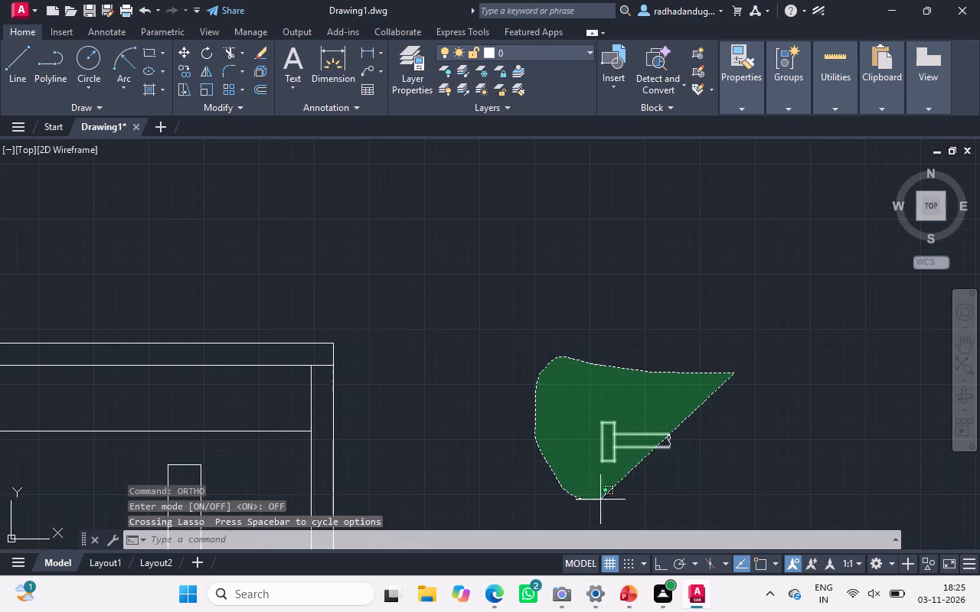
left_click_drag(609, 500, 688, 467)
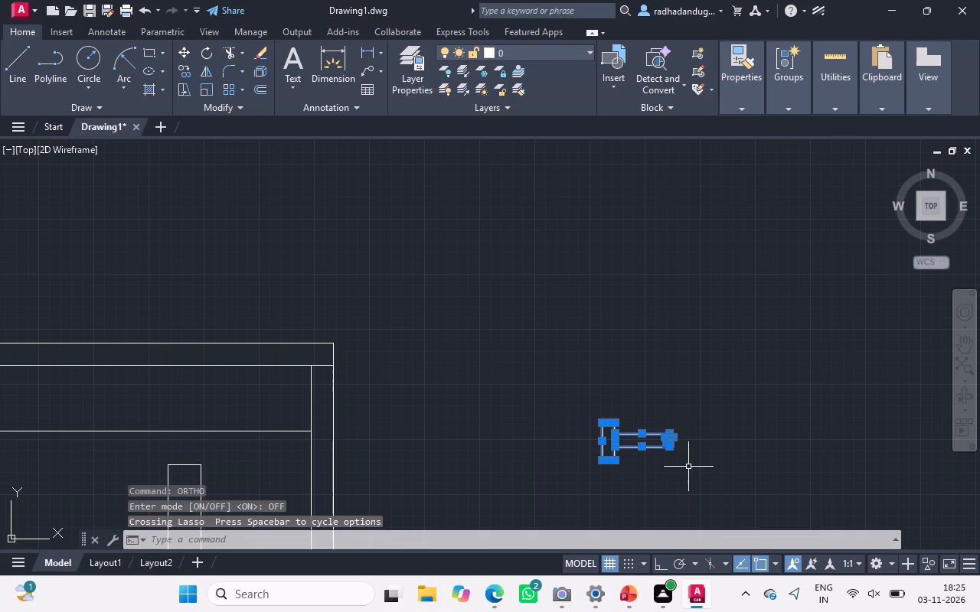
right_click(688, 467)
left_click(762, 238)
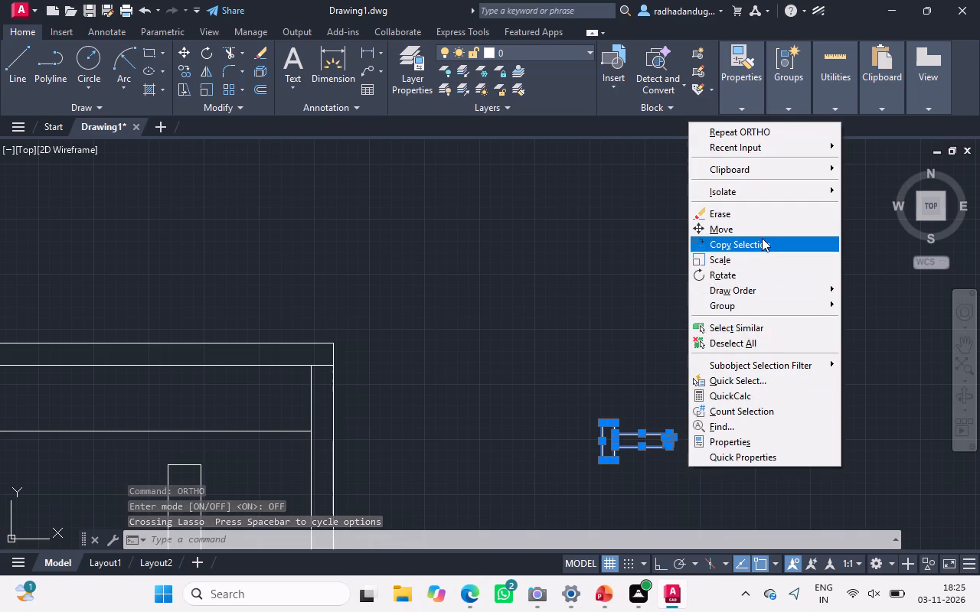
scroll(762, 238, "down", 3, "ctrl")
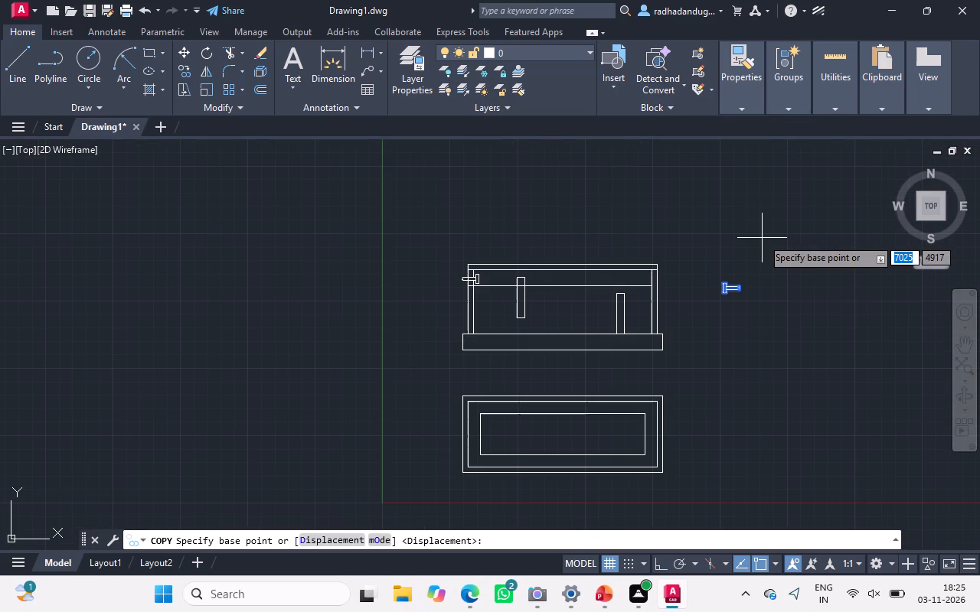
scroll(762, 238, "up", 3, "ctrl")
scroll(762, 238, "down", 3, "ctrl")
scroll(762, 238, "up", 3, "ctrl")
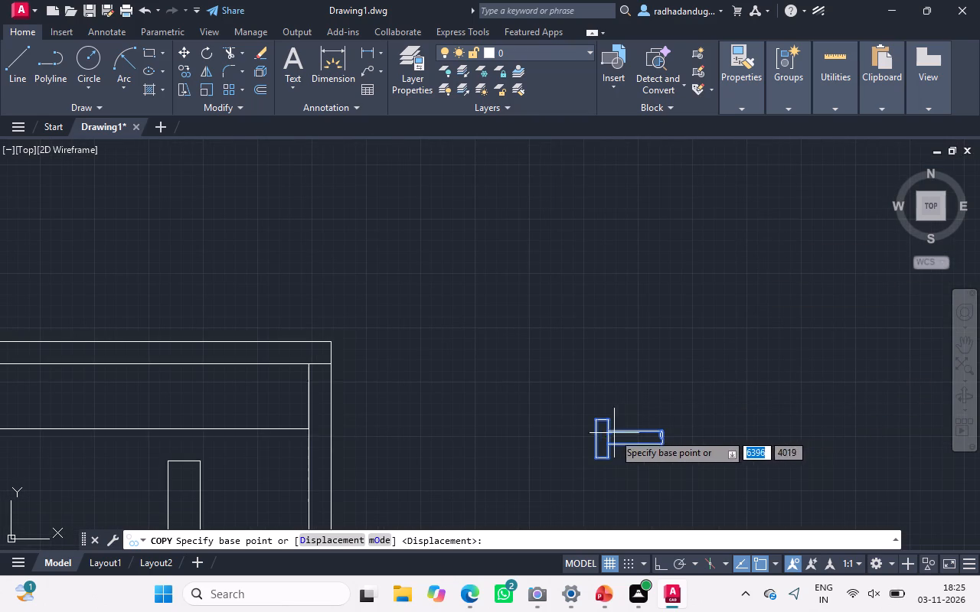
left_click(598, 438)
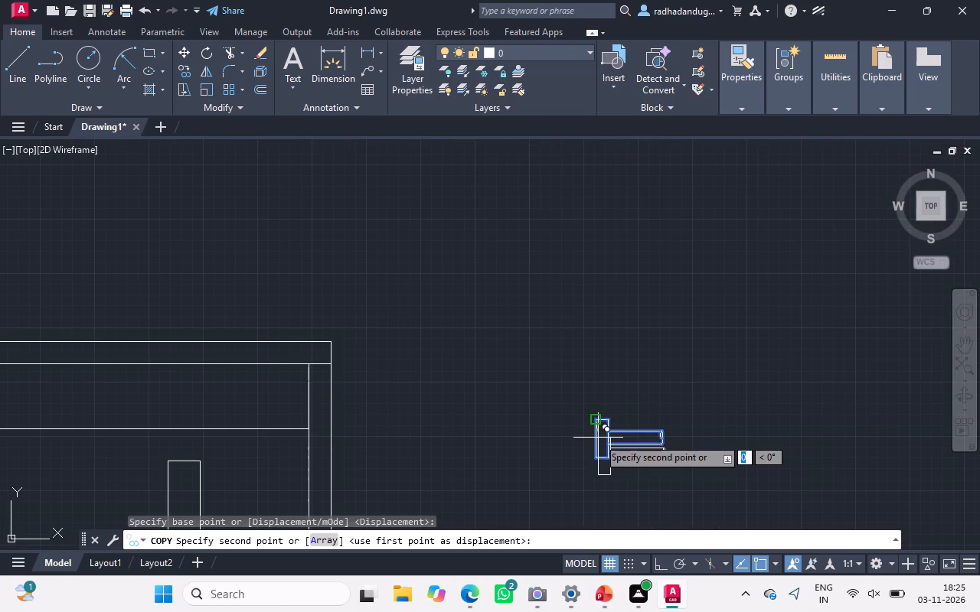
left_click(289, 385)
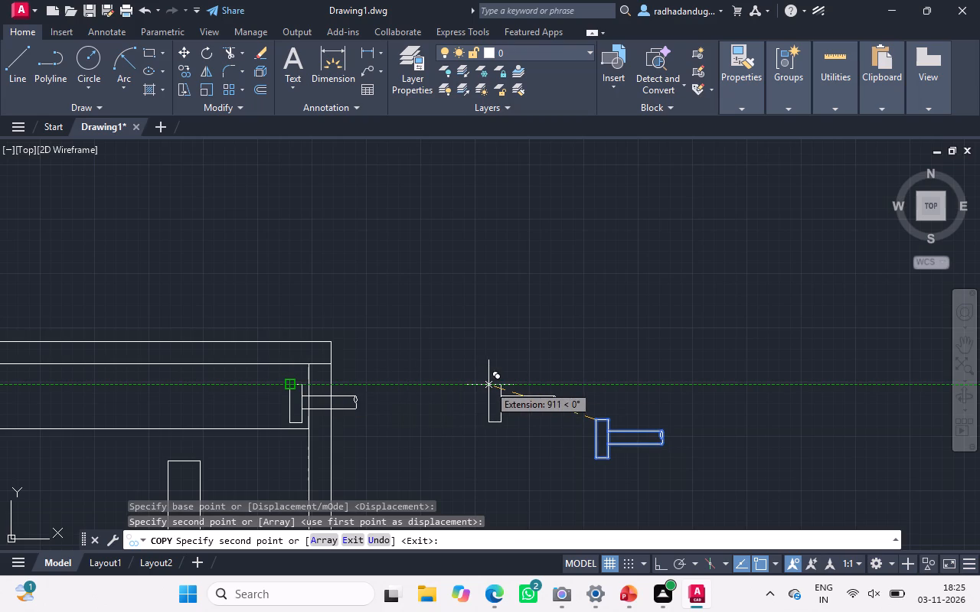
key("Escape")
key("Escape")
key("Escape")
key("Escape")
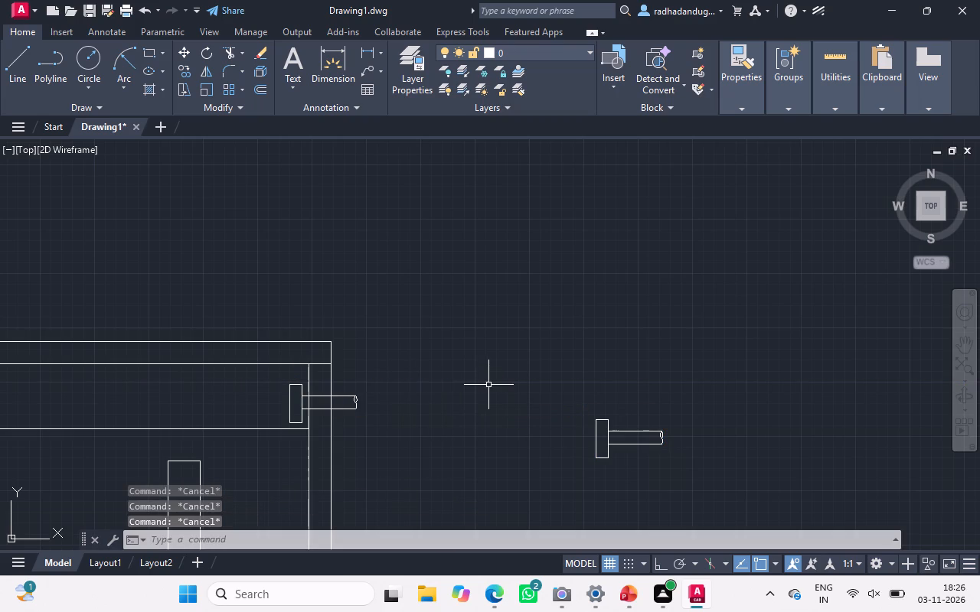
key("Escape")
key("Escape")
Trim the right wall's two vertical lines where they cross the fitting's shaft.
type("tr")
key("space")
key("space")
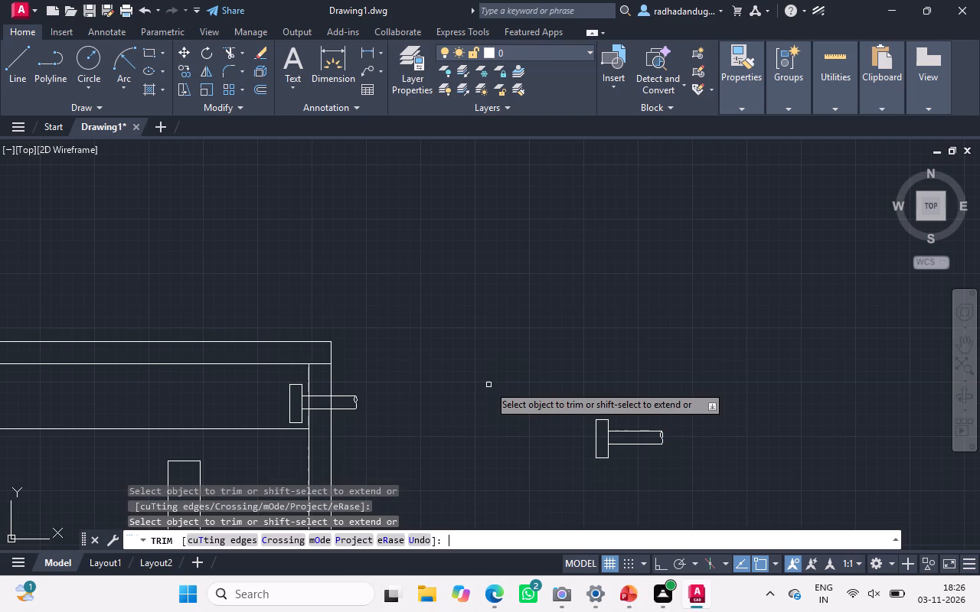
left_click(334, 402)
left_click(304, 403)
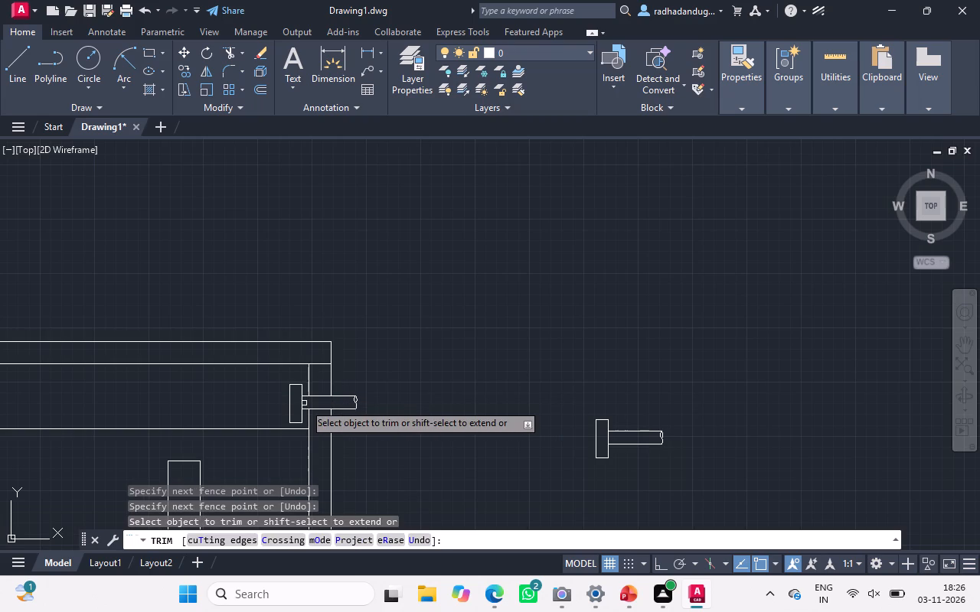
scroll(304, 403, "down", 2, "ctrl")
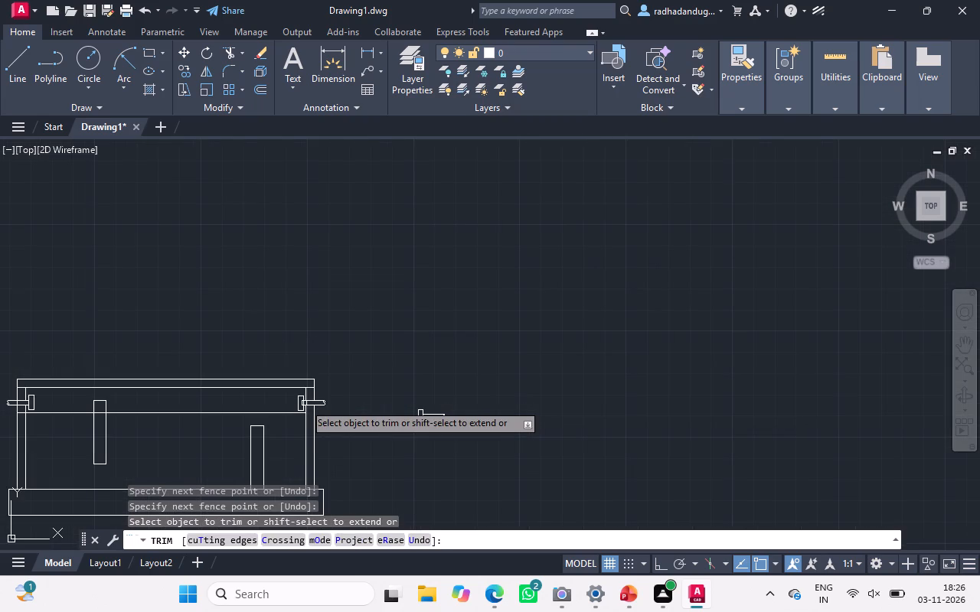
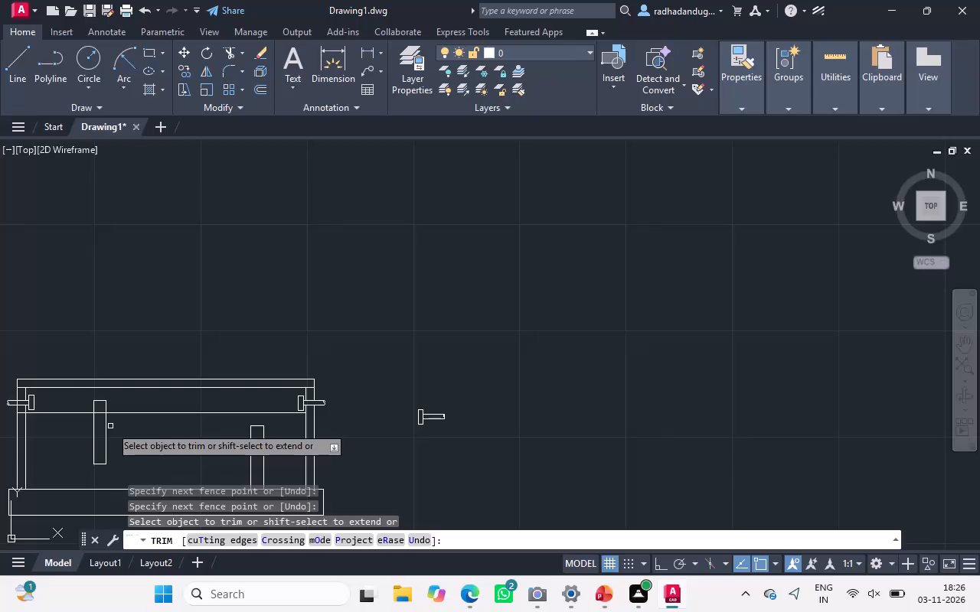
Trim the elevation's horizontal line where it crosses the left upright rectangle.
key("Escape")
key("Escape")
key("Escape")
key("Escape")
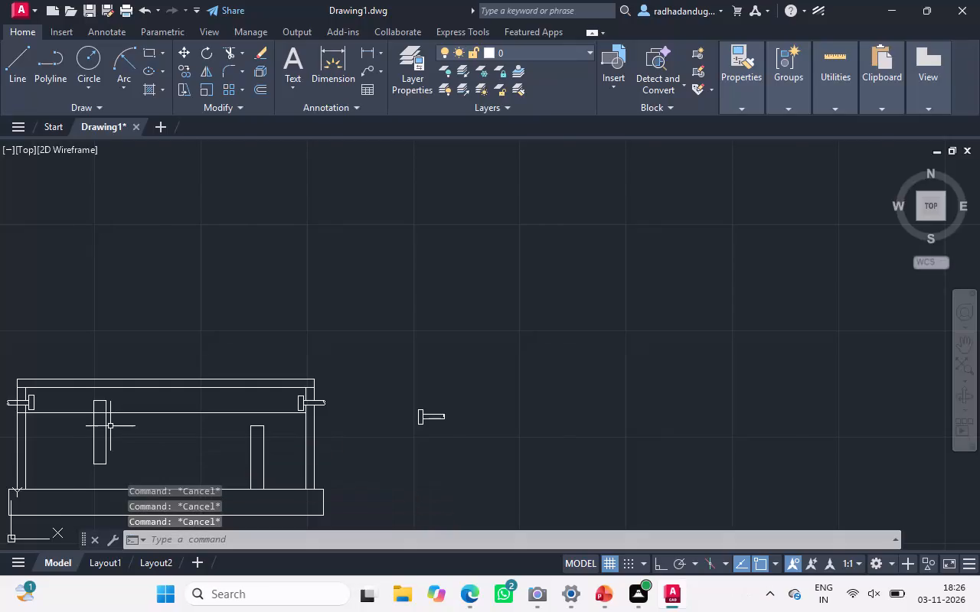
key("Escape")
key("Escape")
key("Escape")
key("Escape")
type("tr")
key("space")
key("space")
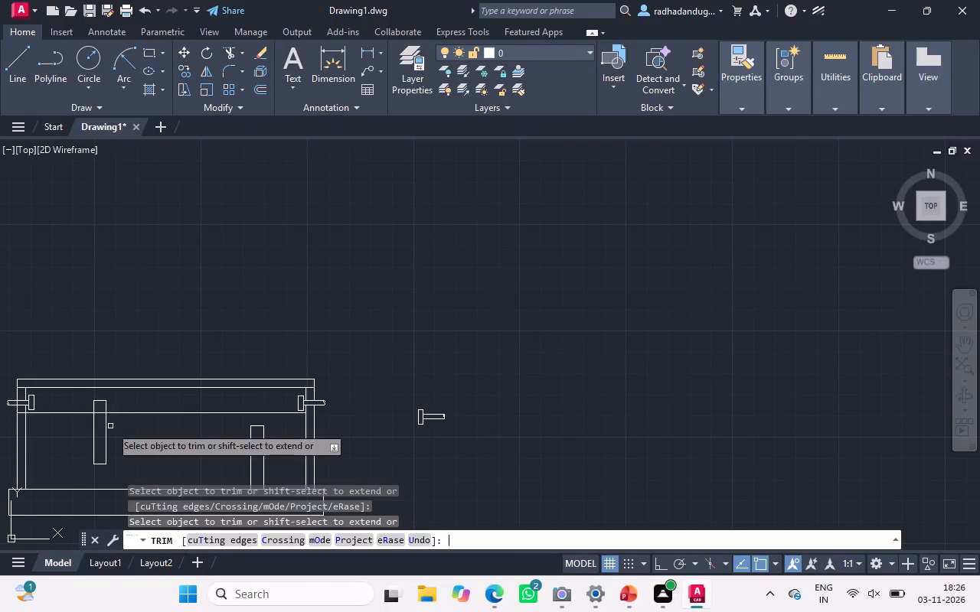
left_click(98, 415)
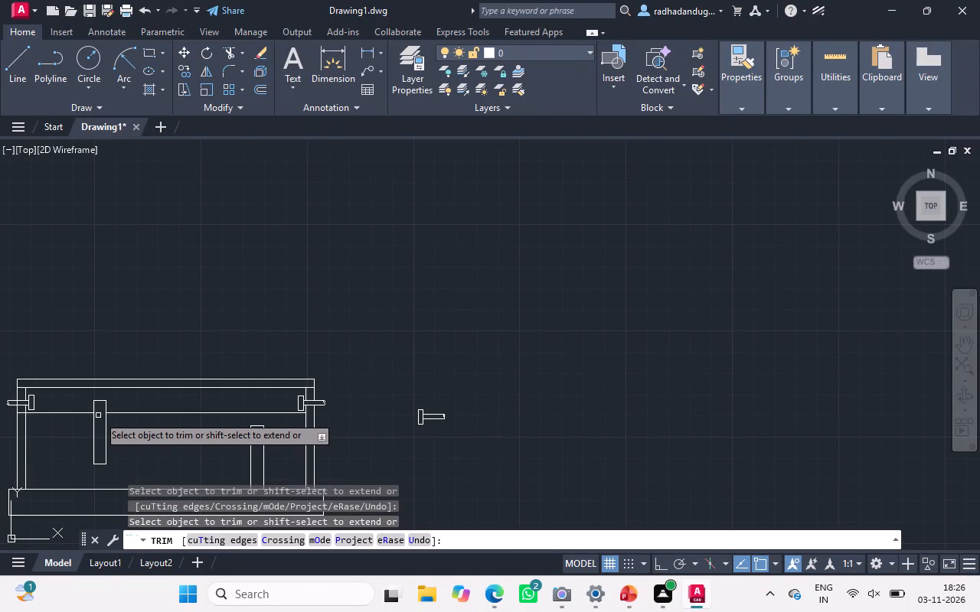
key("Escape")
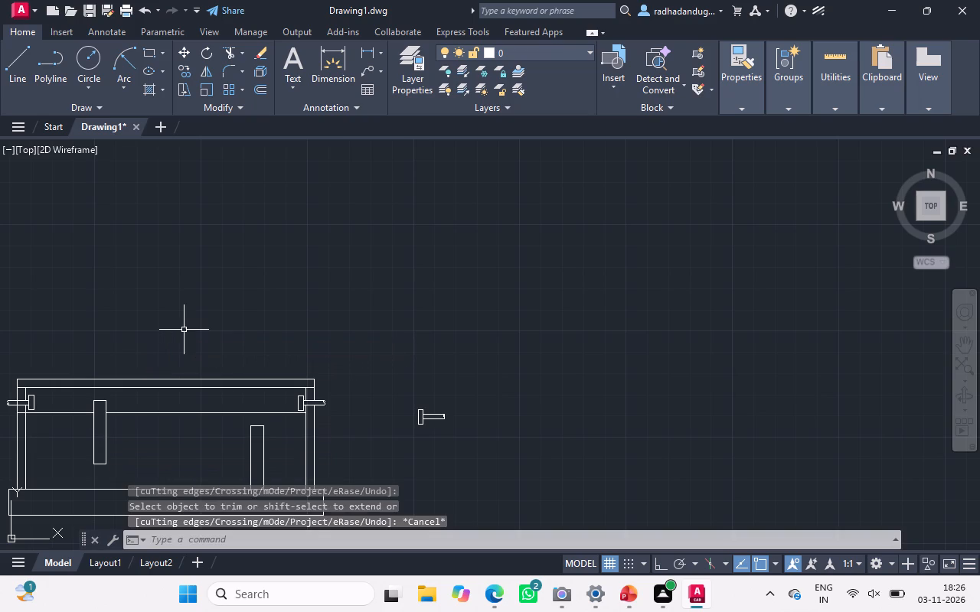
key("Escape")
key("Escape")
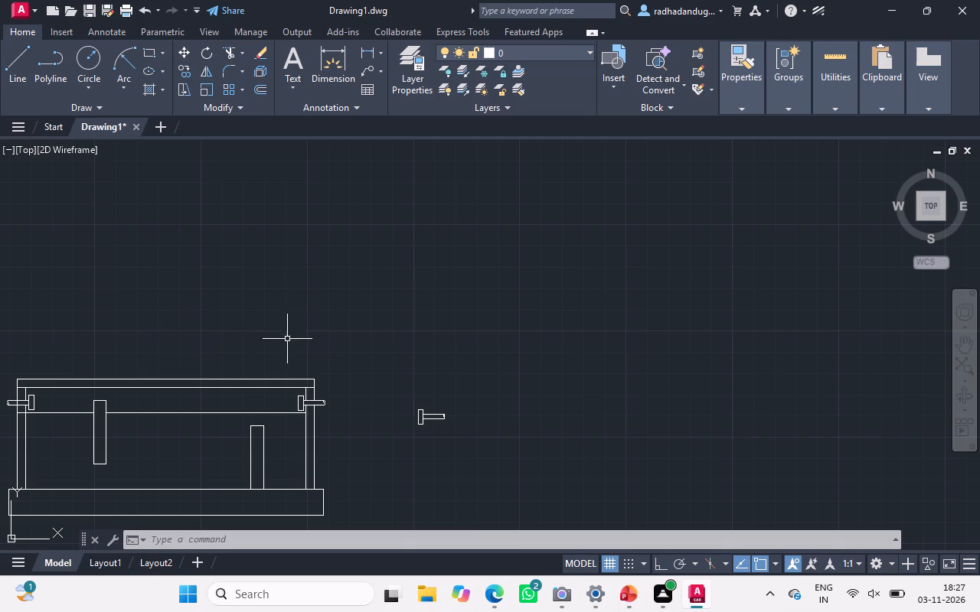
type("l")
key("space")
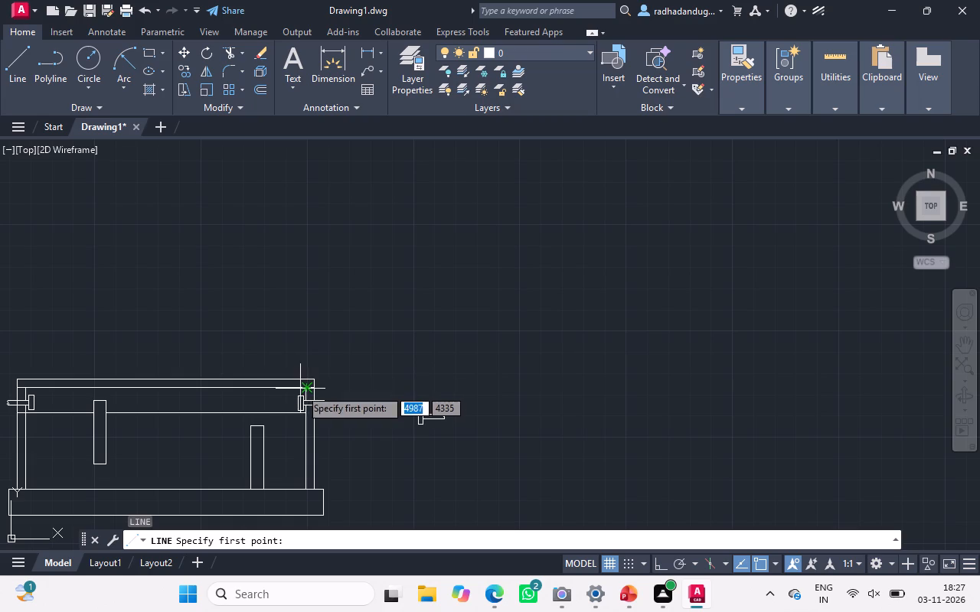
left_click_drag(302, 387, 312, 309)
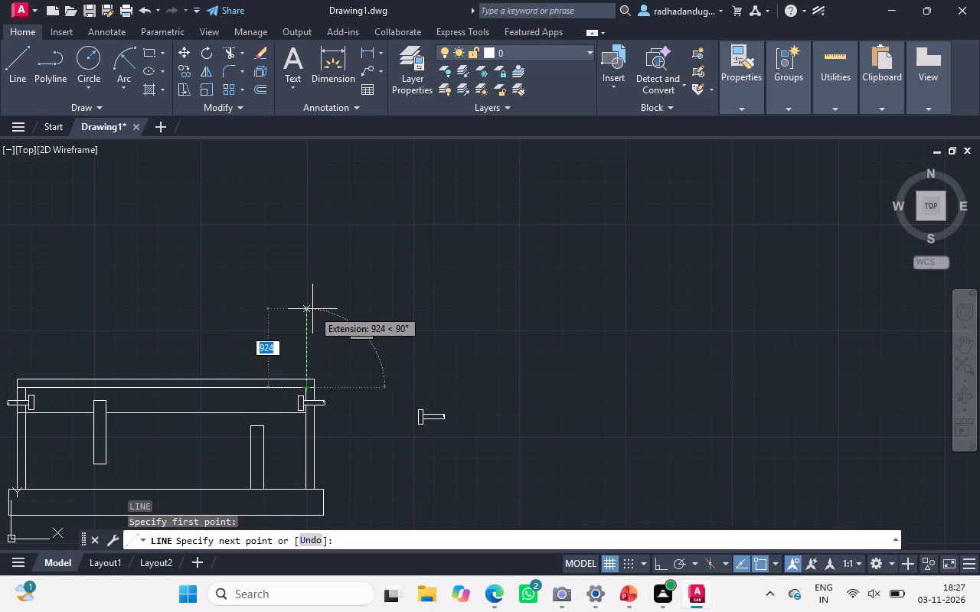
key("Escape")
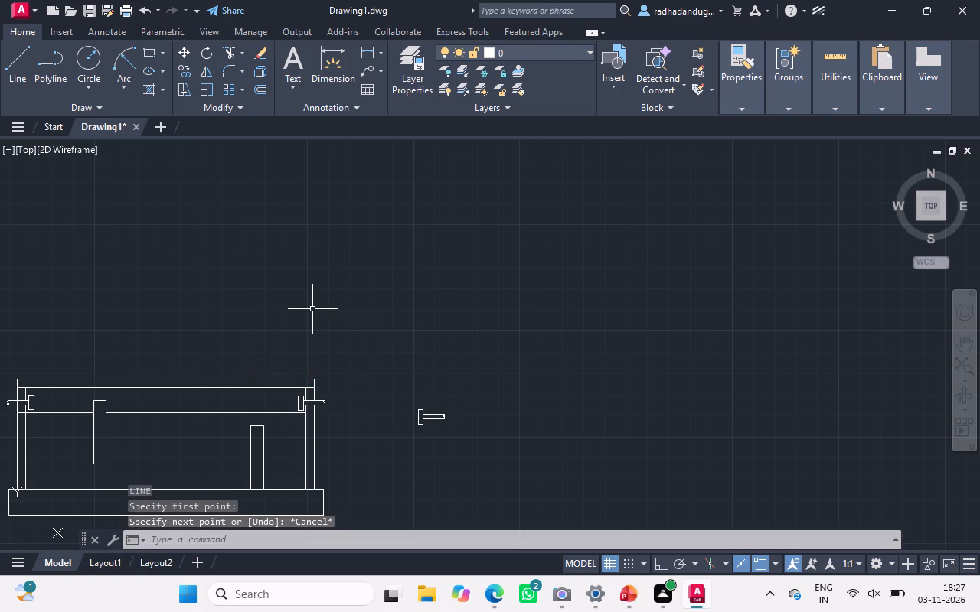
Draw an open-bottomed box above the elevation's top slab at its right end, rising about 510 from the right wall's inner top corner.
type("l")
key("space")
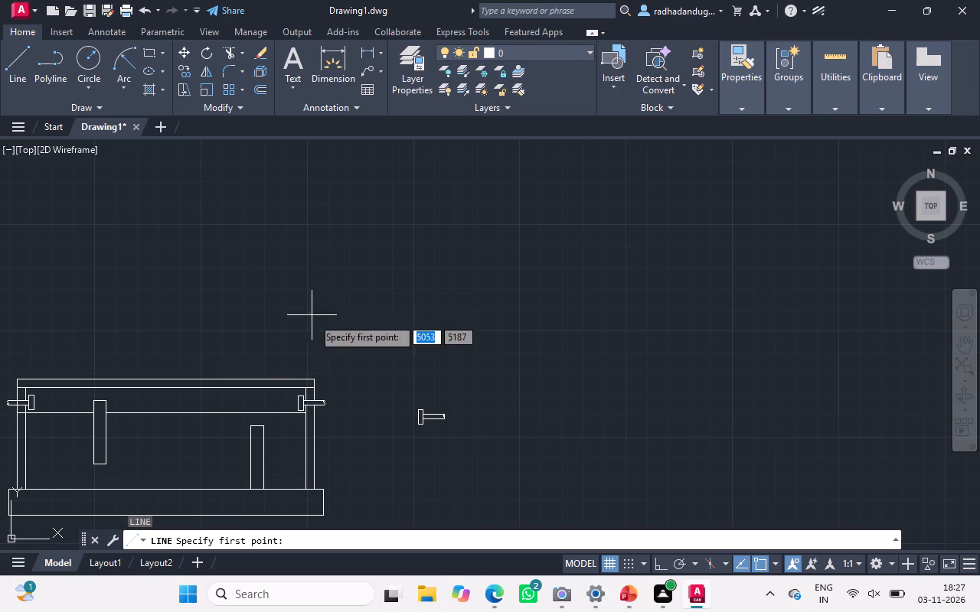
left_click(302, 390)
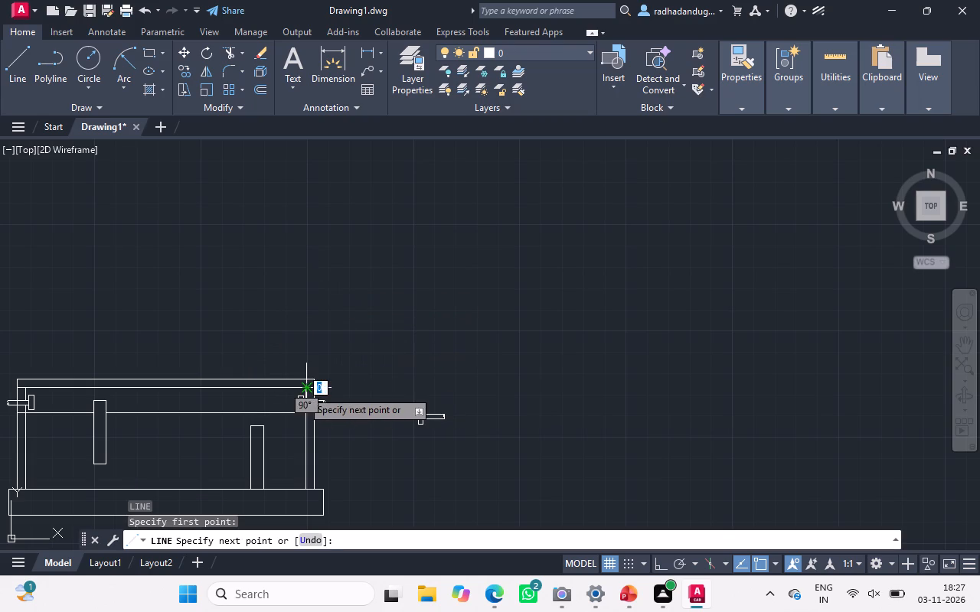
left_click(306, 344)
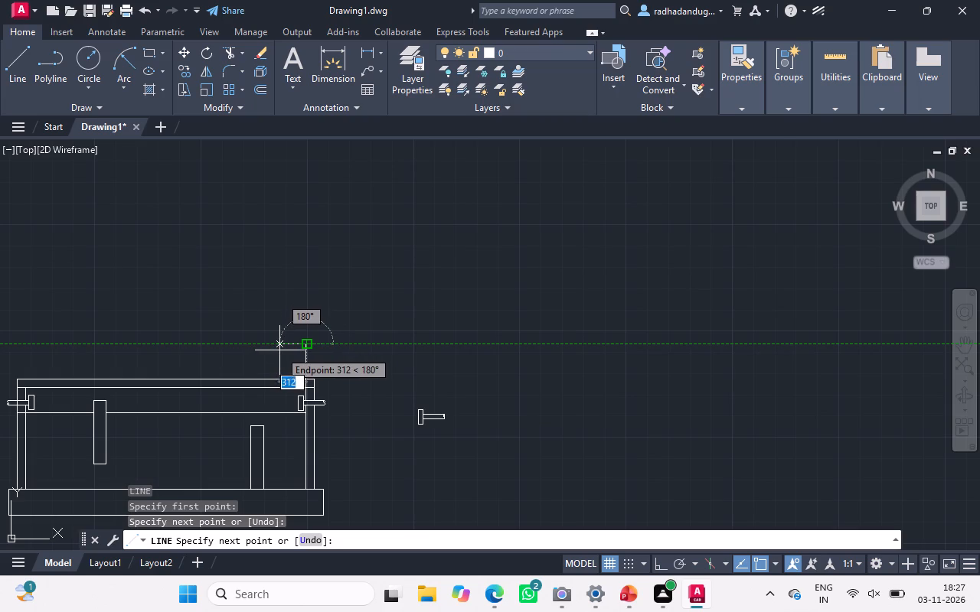
left_click_drag(276, 350, 276, 380)
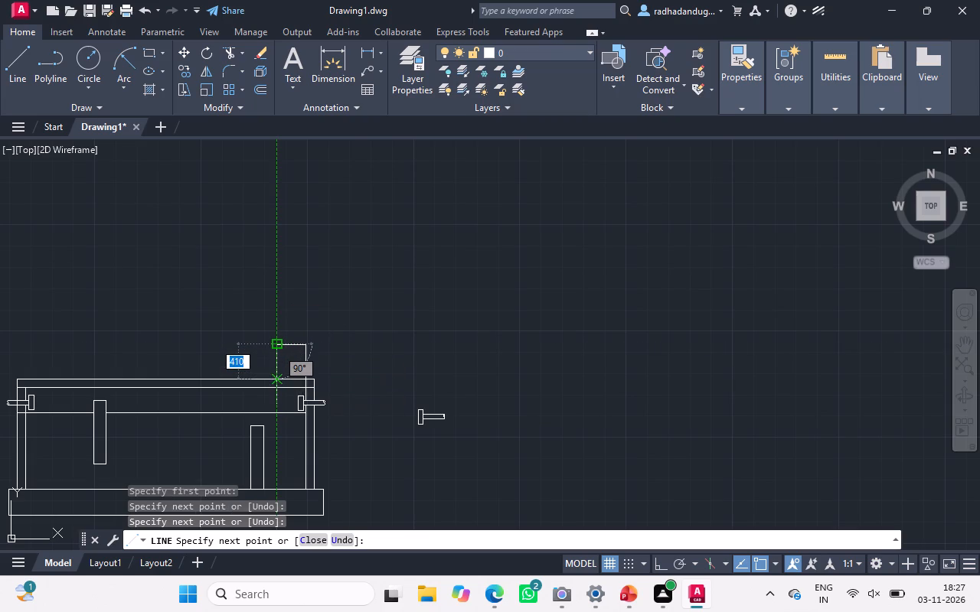
left_click_drag(276, 380, 272, 393)
left_click(272, 393)
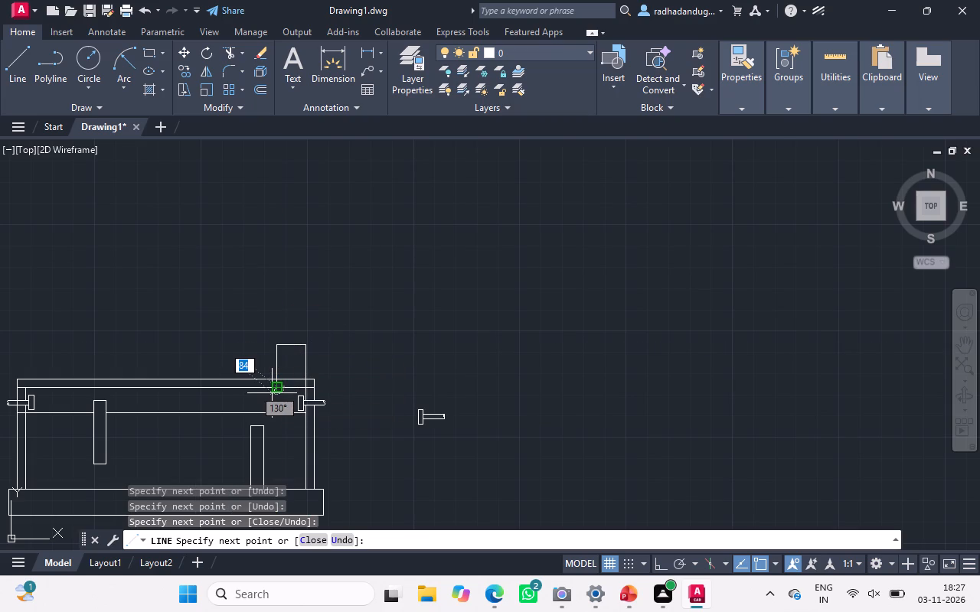
key("Escape")
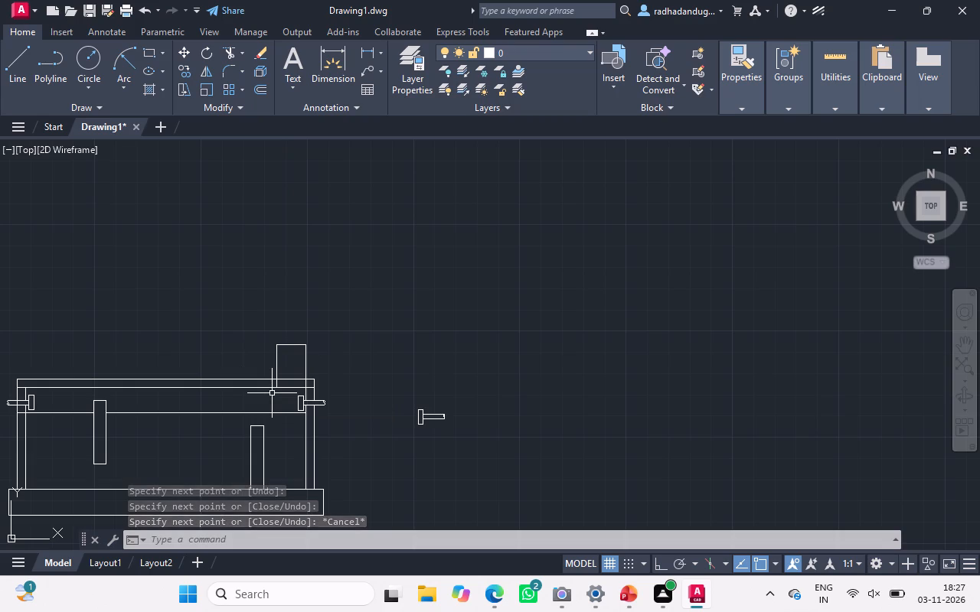
Trim the new box's two vertical lines where they pass through the elevation's top slab.
type("tr")
key("space")
key("space")
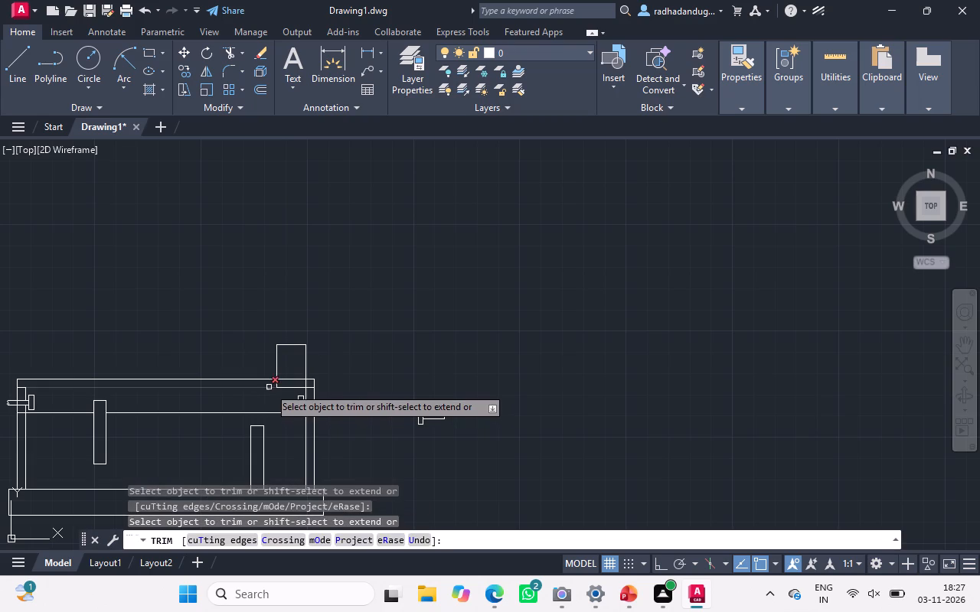
left_click(275, 386)
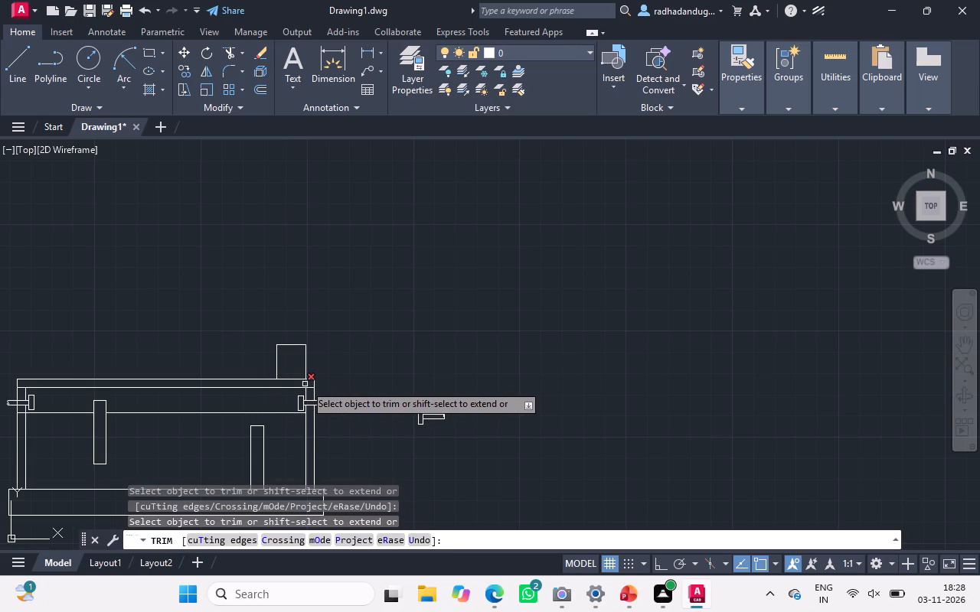
left_click(305, 384)
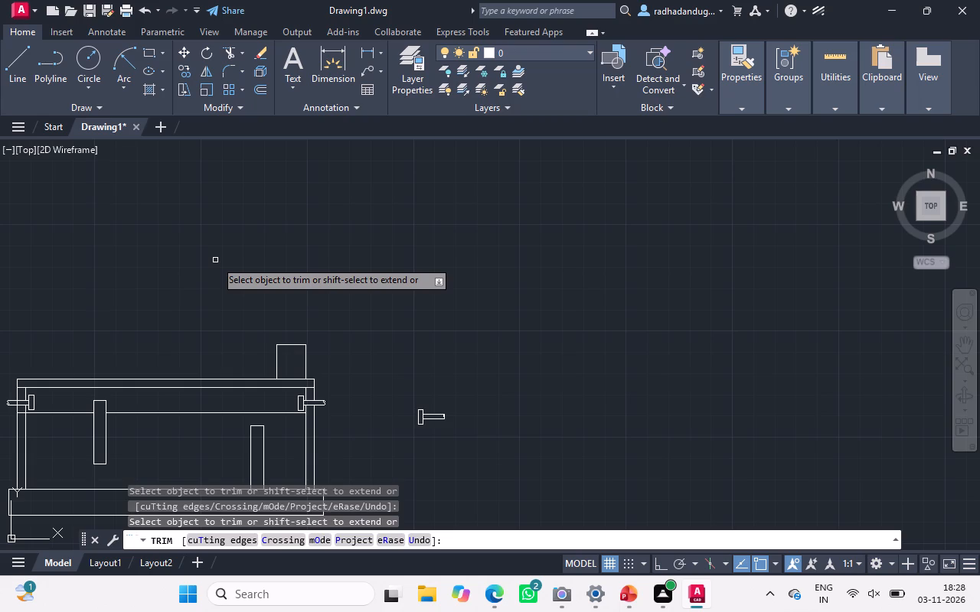
key("Escape")
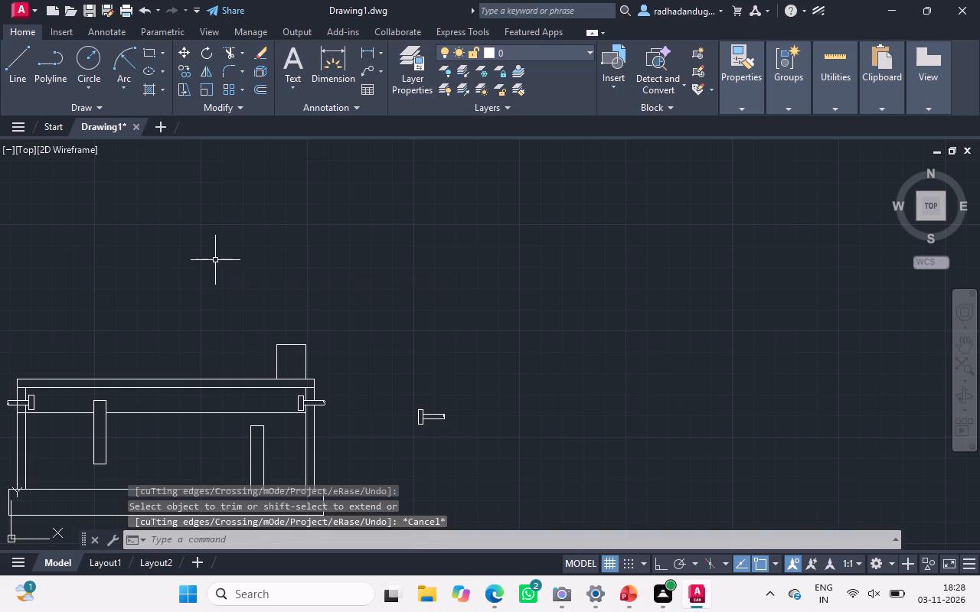
Draw a horizontal line from the new box's upper-left corner leftward to beyond the elevation's left wall.
left_click(215, 260)
type("l")
key("space")
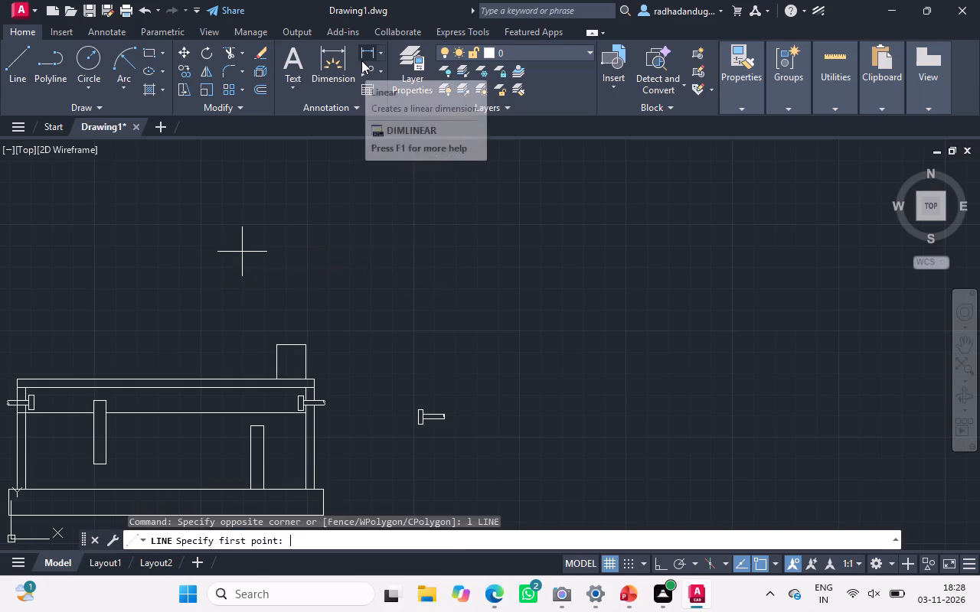
left_click_drag(274, 342, 0, 343)
left_click(0, 343)
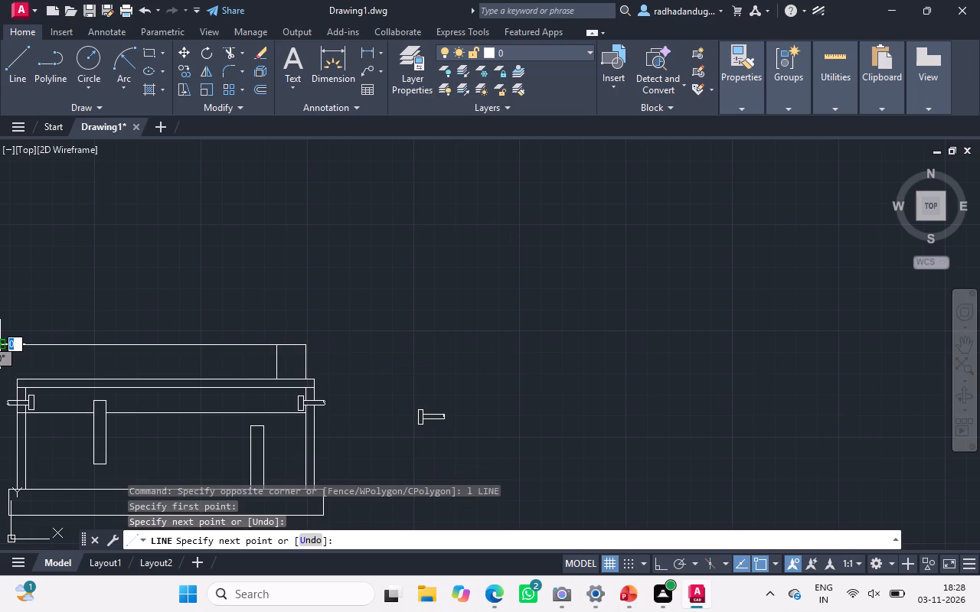
key("Escape")
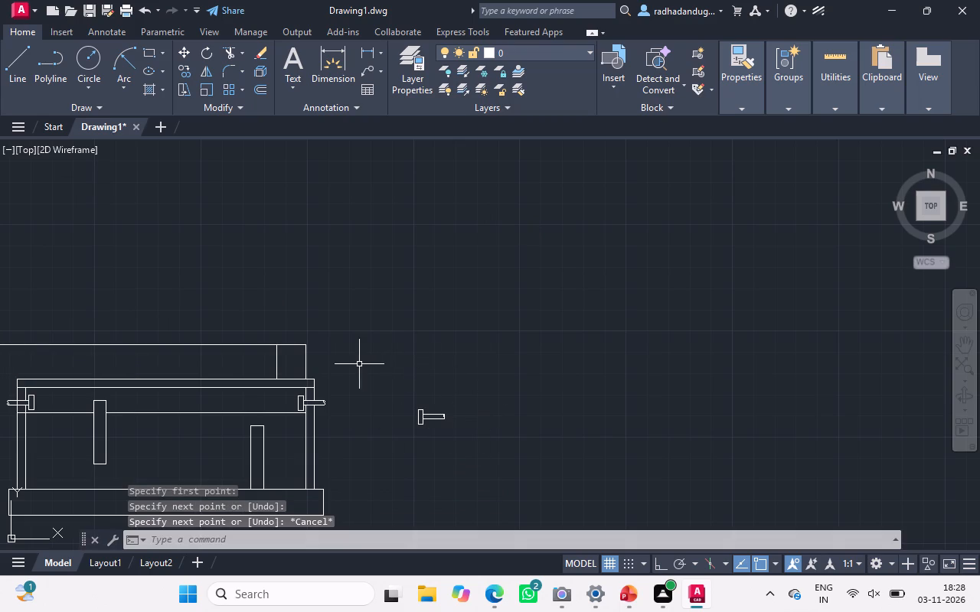
Extend the top level with horizontal line segments from the box's upper-right corner to beyond the elevation's right wall.
type("l")
key("space")
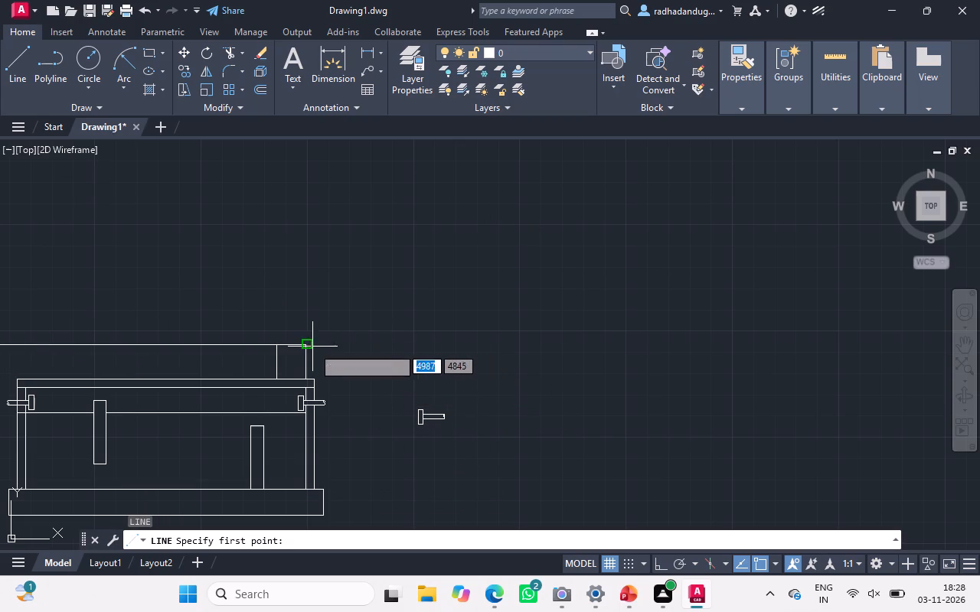
left_click_drag(305, 344, 328, 347)
left_click(328, 347)
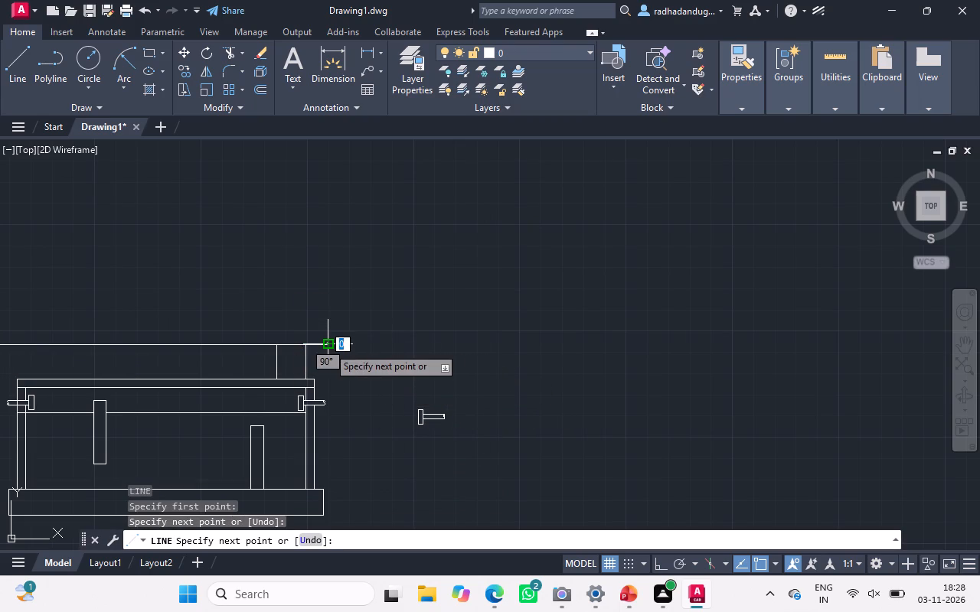
left_click_drag(328, 347, 351, 344)
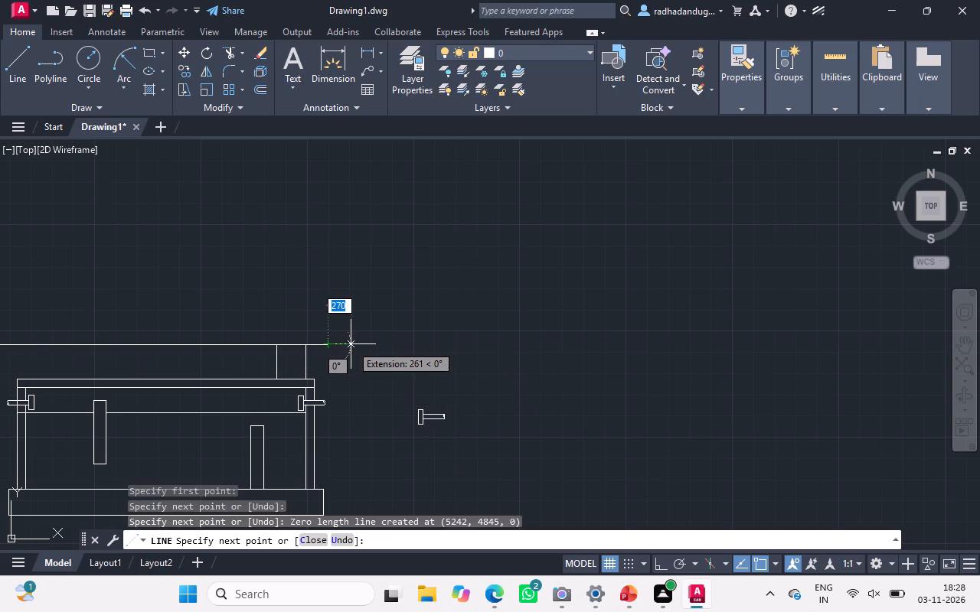
left_click_drag(351, 344, 352, 344)
left_click(352, 344)
key("Escape")
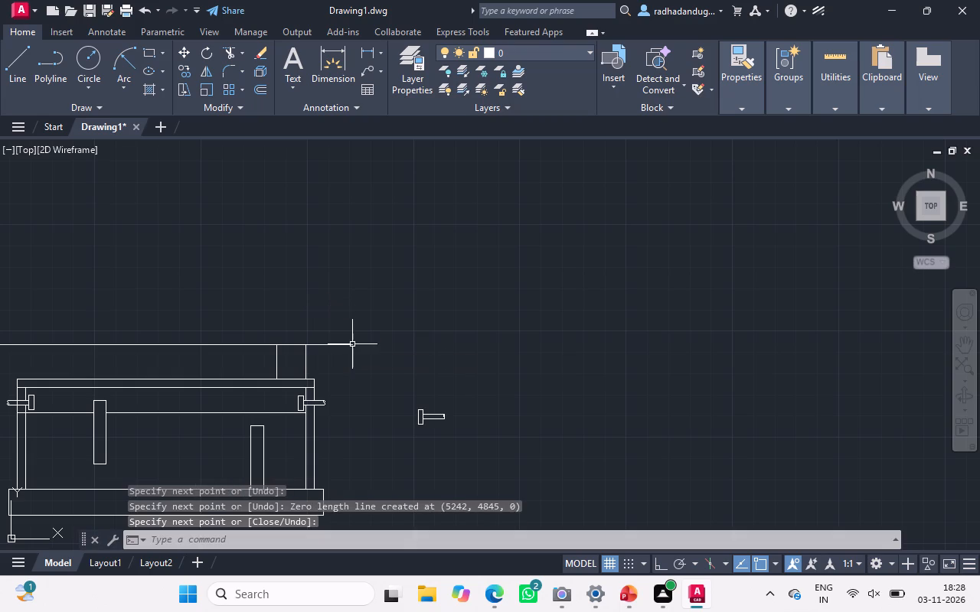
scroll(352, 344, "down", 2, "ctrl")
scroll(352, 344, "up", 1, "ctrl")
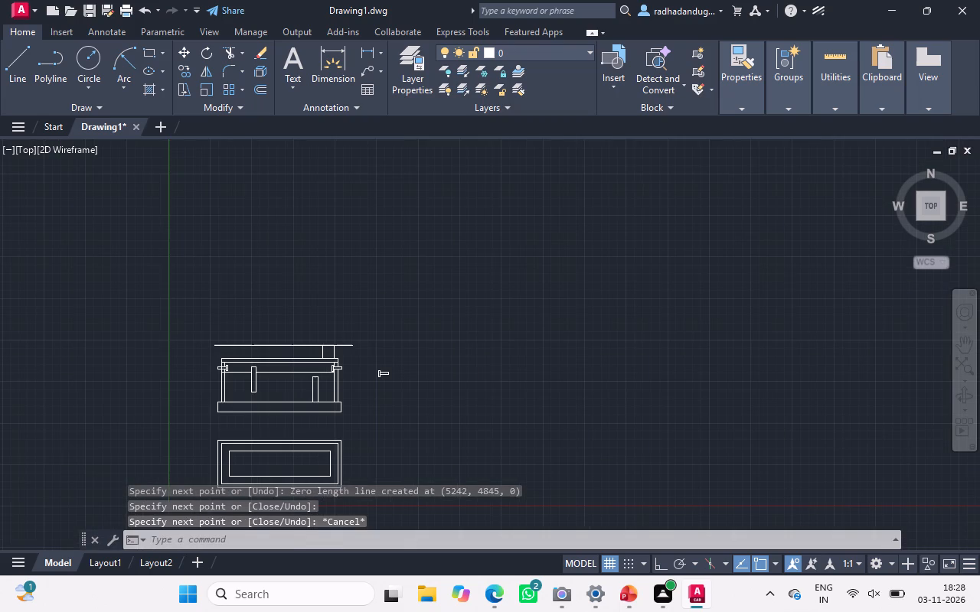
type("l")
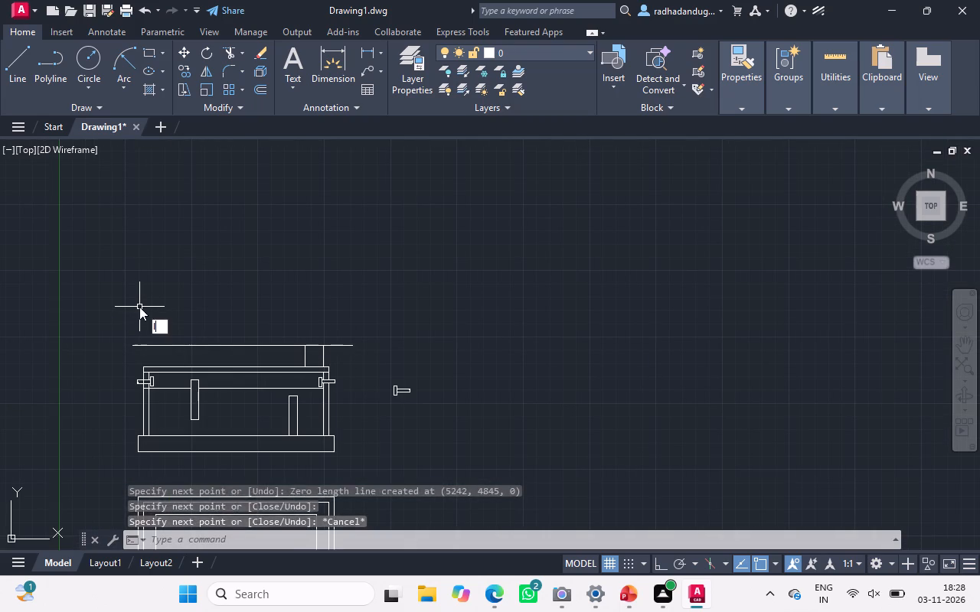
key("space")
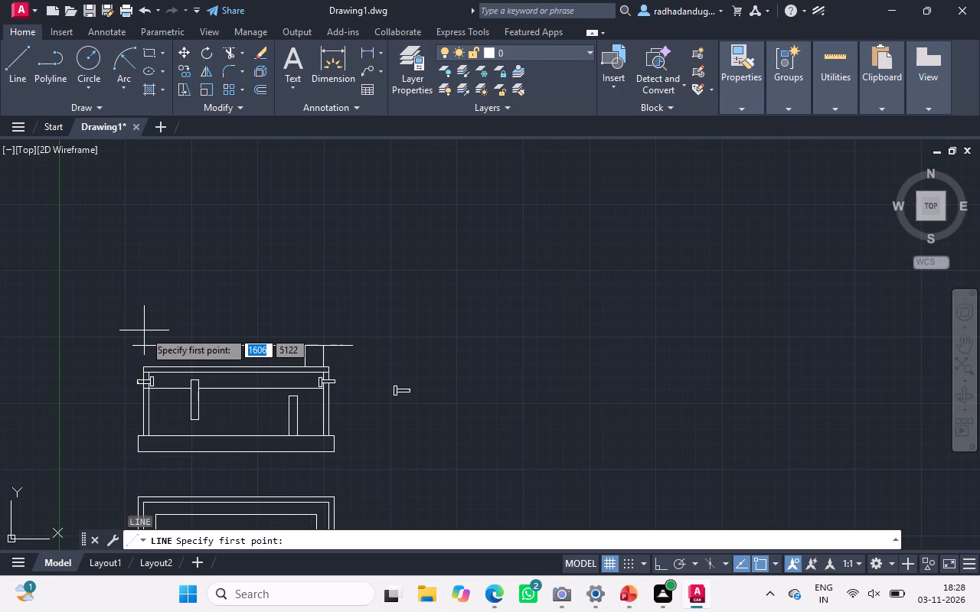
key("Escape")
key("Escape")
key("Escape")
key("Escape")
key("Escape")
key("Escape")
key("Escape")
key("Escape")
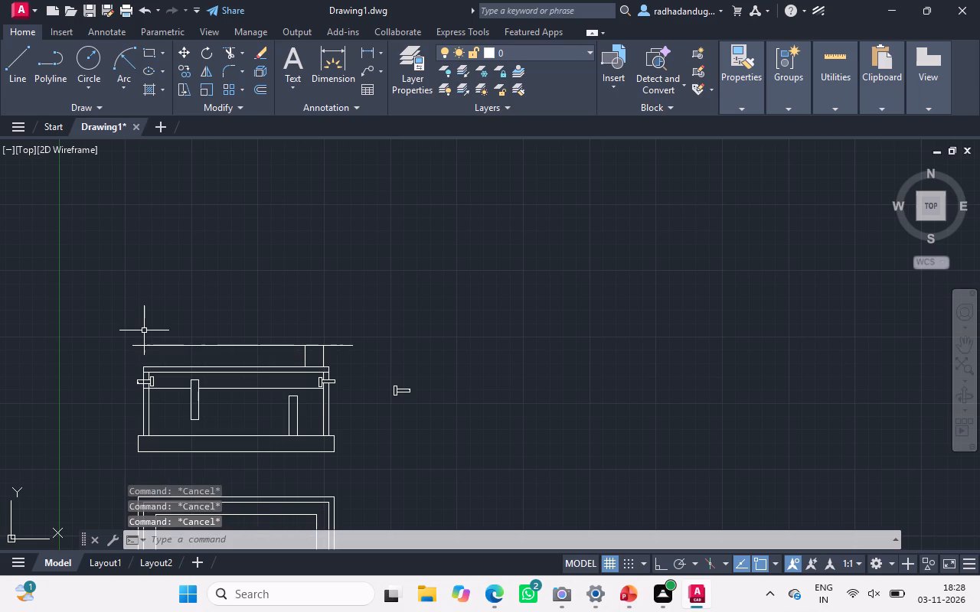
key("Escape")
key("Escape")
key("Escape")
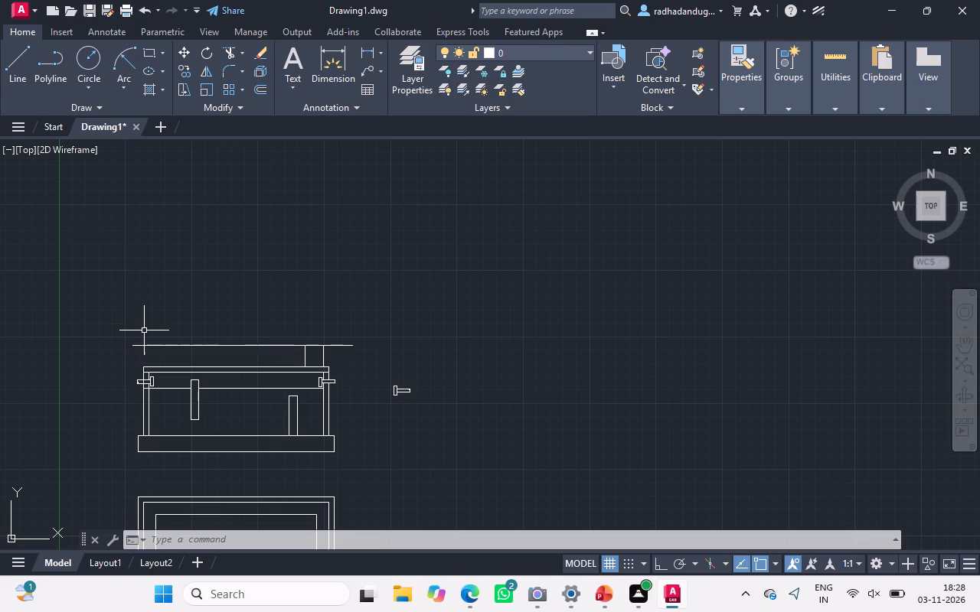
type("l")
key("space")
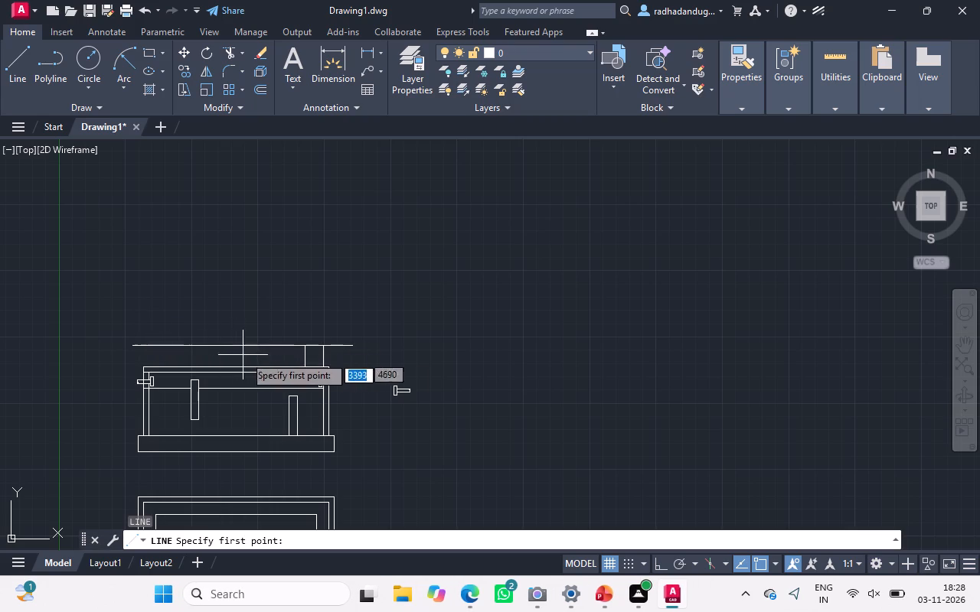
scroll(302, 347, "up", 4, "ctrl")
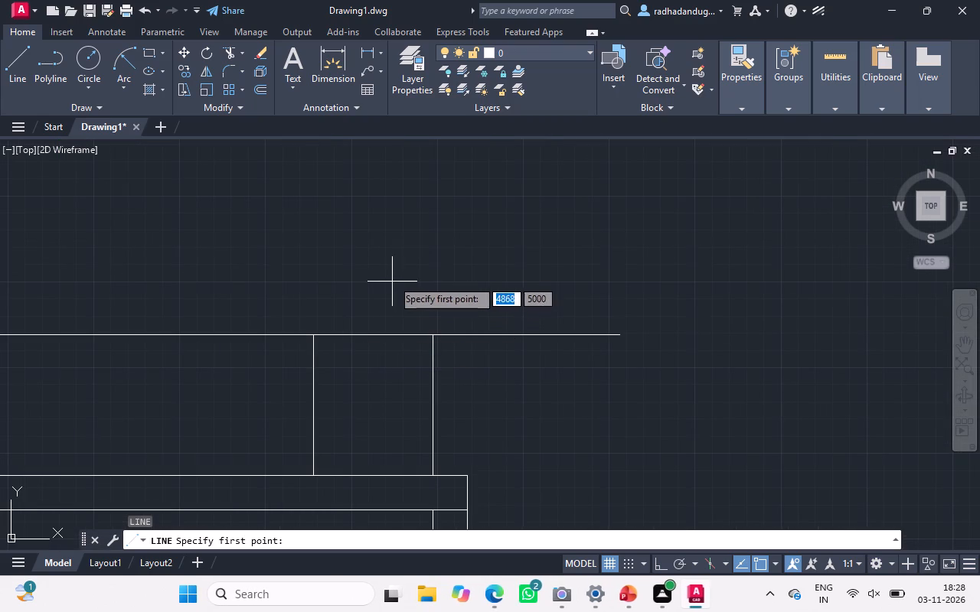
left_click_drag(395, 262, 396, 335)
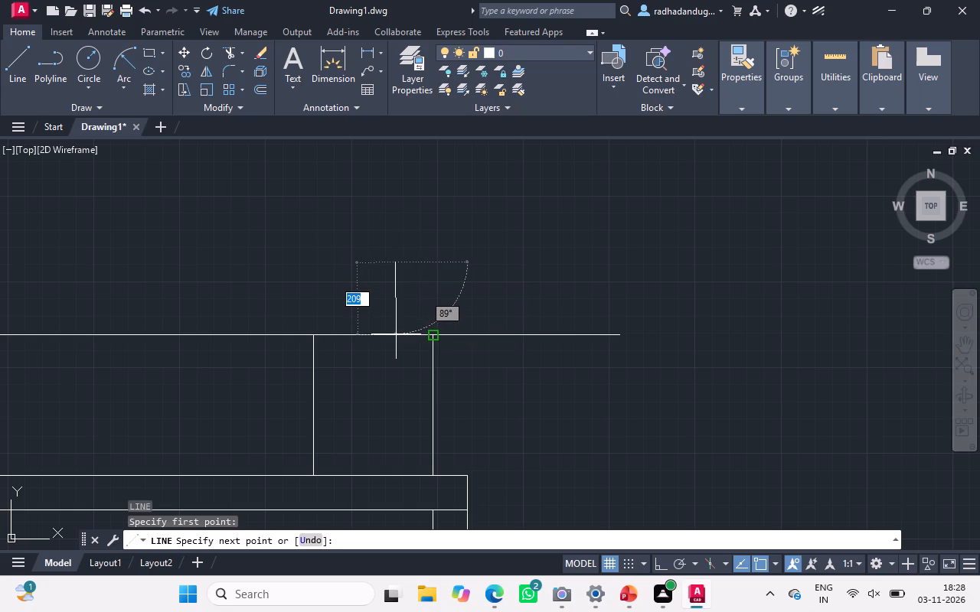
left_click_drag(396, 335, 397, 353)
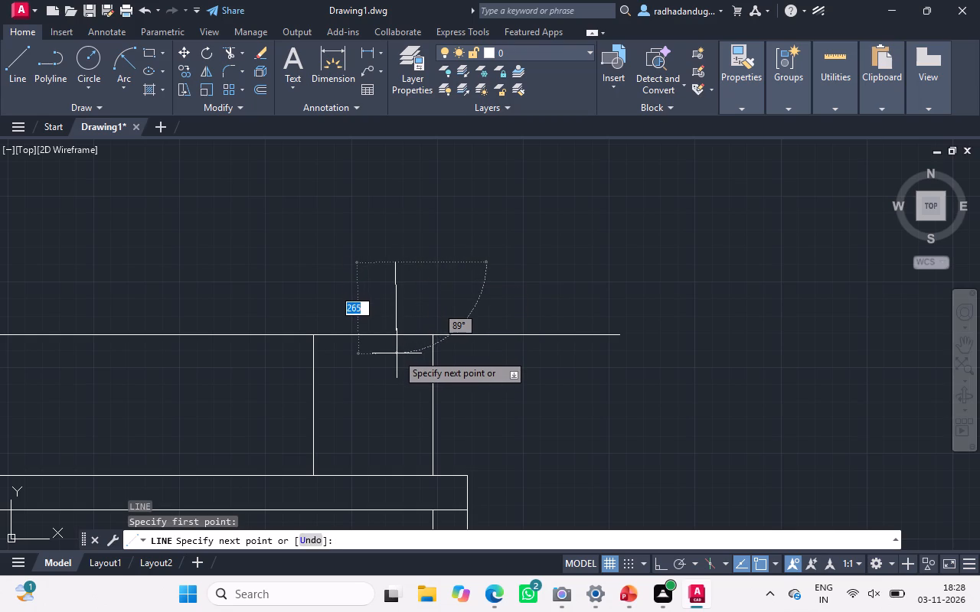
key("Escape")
Turn on Ortho mode and draw a short vertical line crossing the long horizontal line above the box.
key("o")
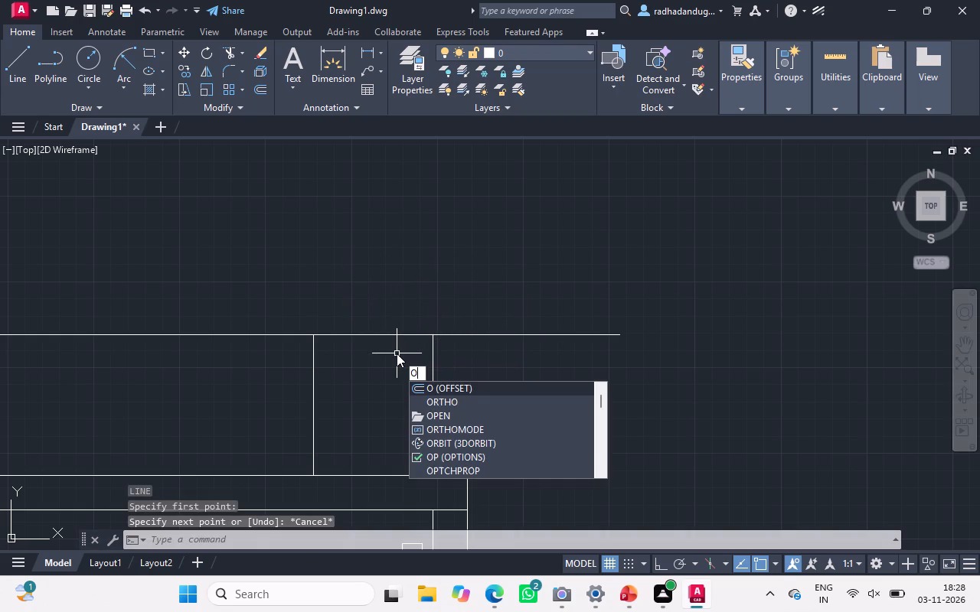
type("rt")
left_click(438, 386)
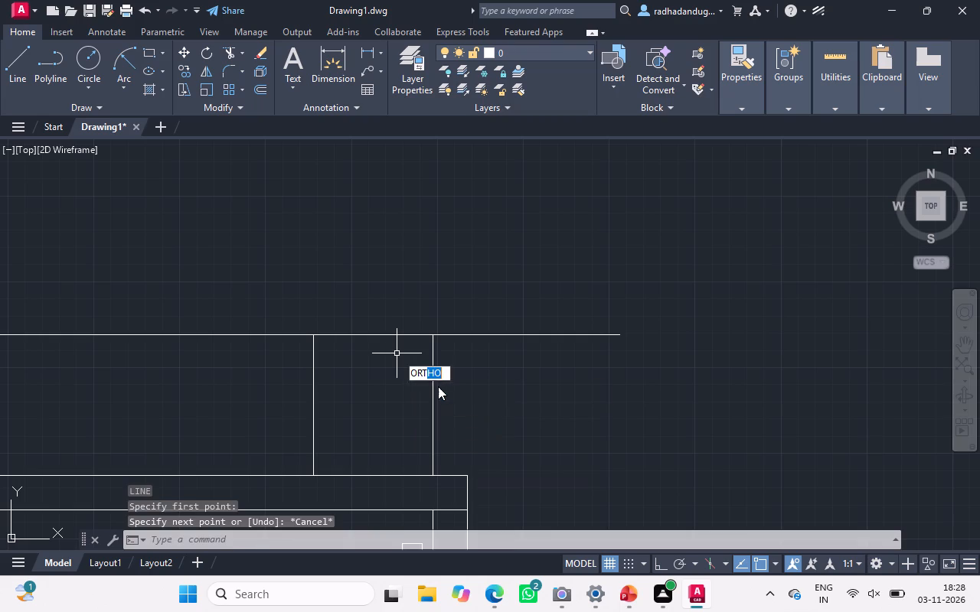
left_click_drag(462, 423, 438, 386)
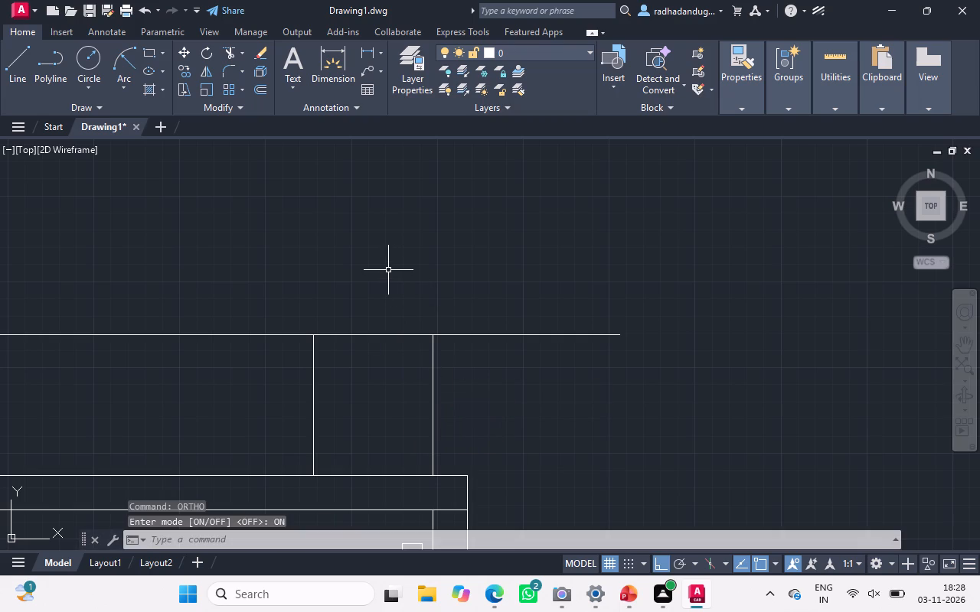
type("l")
key("space")
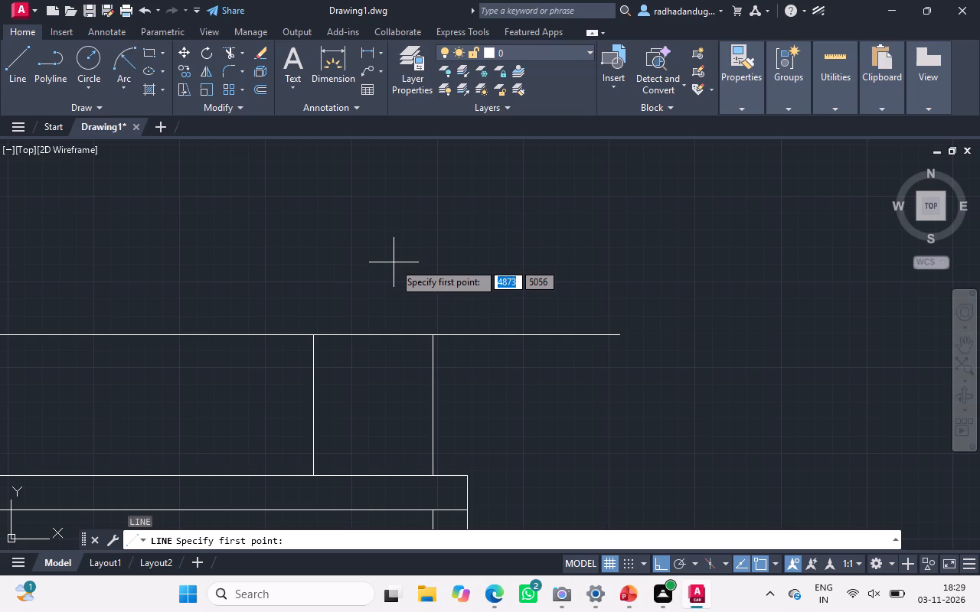
left_click_drag(394, 263, 391, 379)
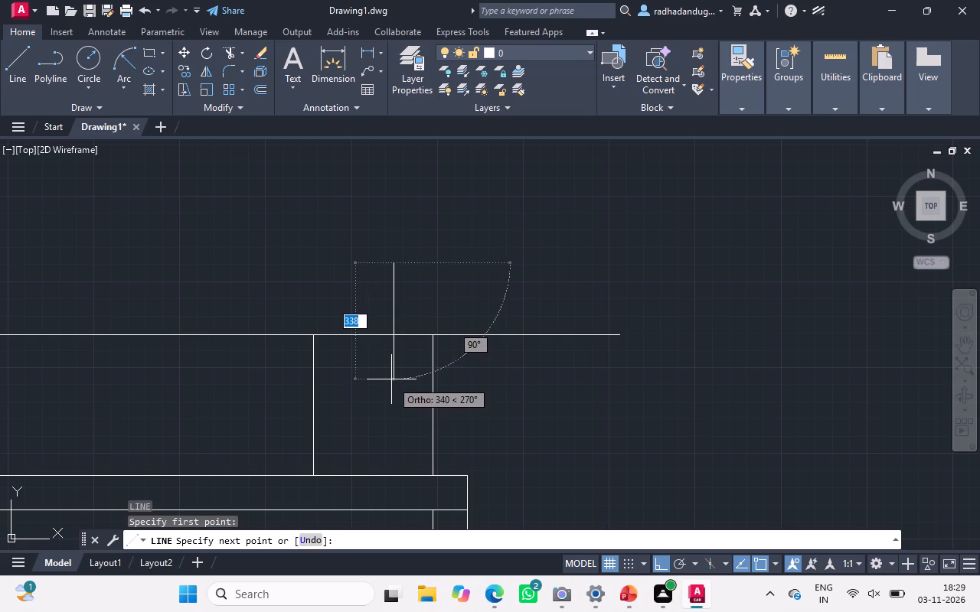
left_click_drag(391, 379, 390, 345)
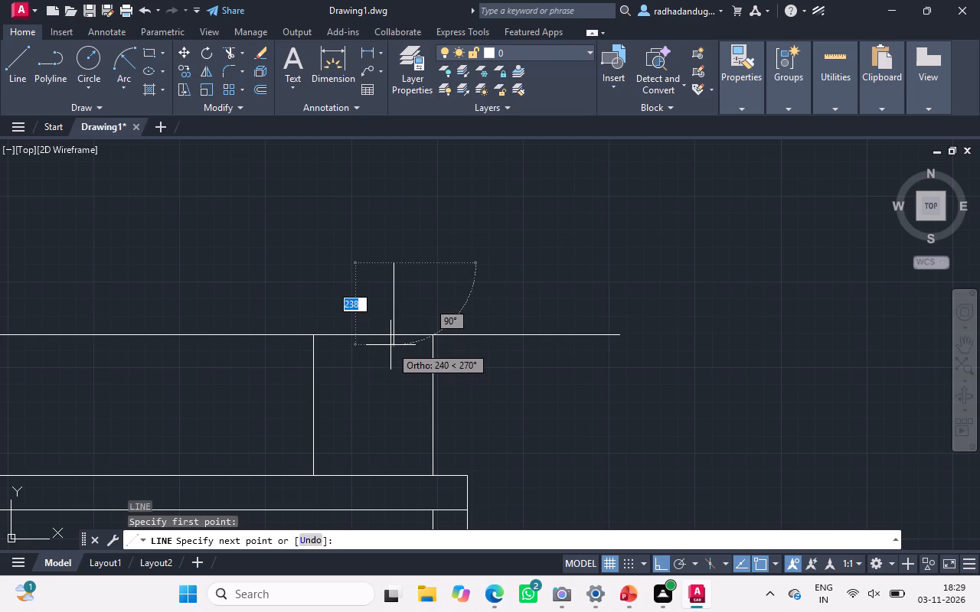
left_click_drag(390, 345, 392, 336)
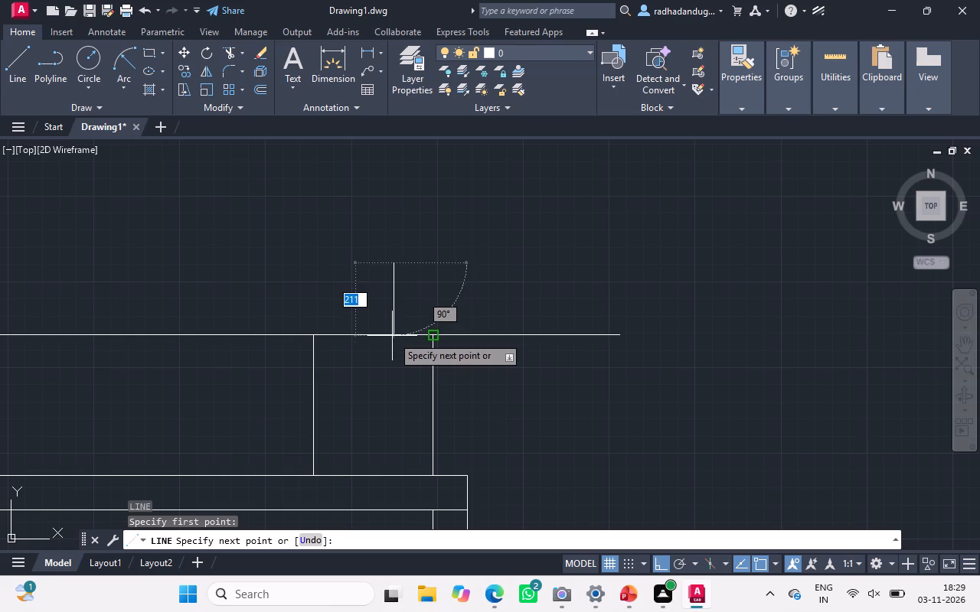
left_click_drag(392, 336, 393, 360)
left_click(393, 360)
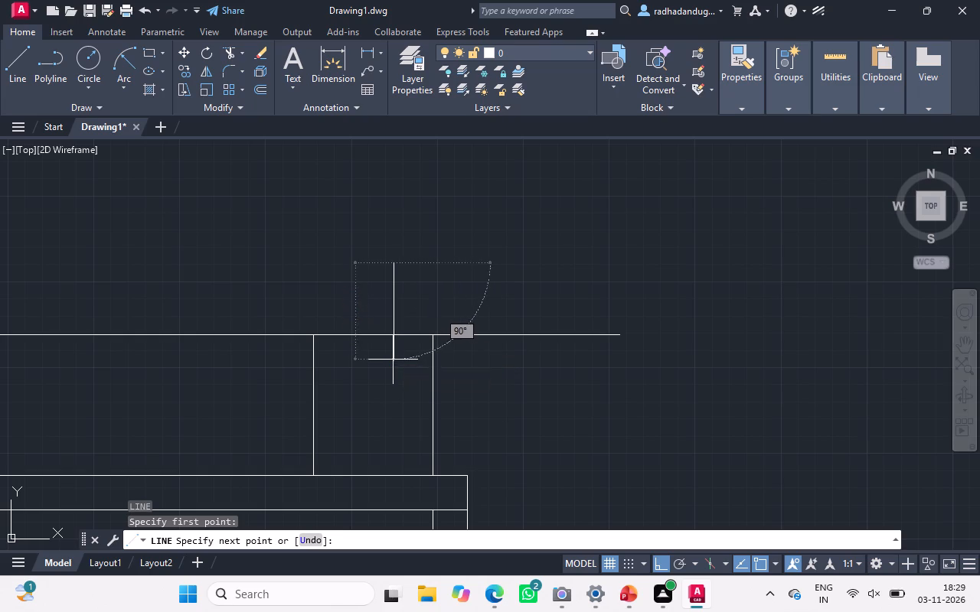
key("Escape")
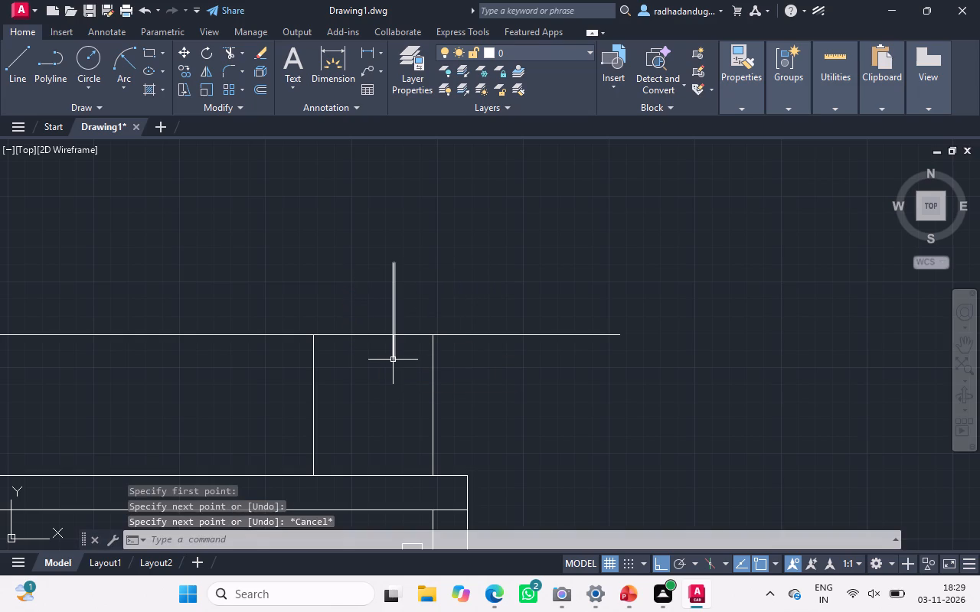
Offset the short vertical line 150 to its left.
type("o")
key("space")
key("space")
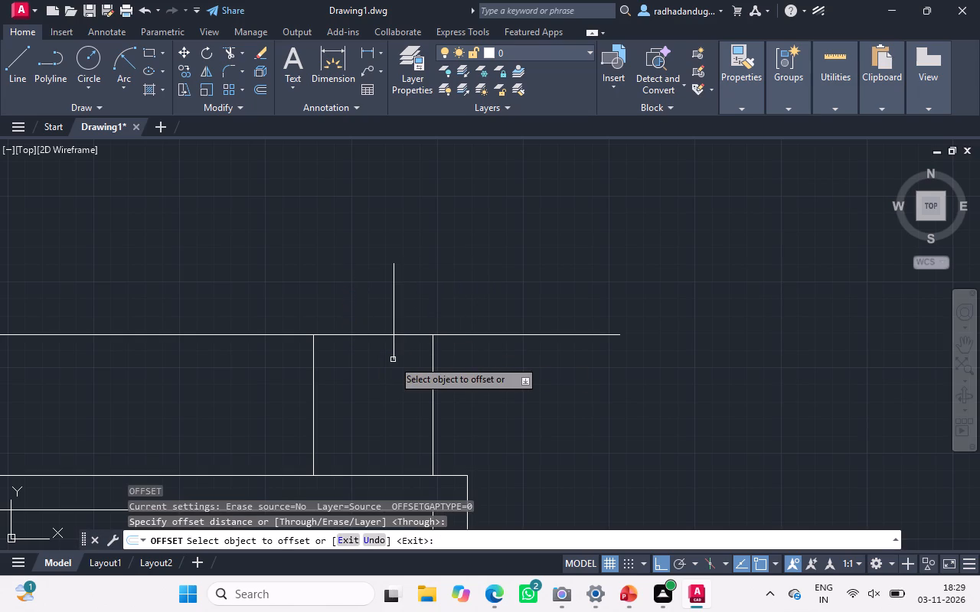
left_click(394, 355)
left_click_drag(394, 355, 366, 351)
key("1")
key("5")
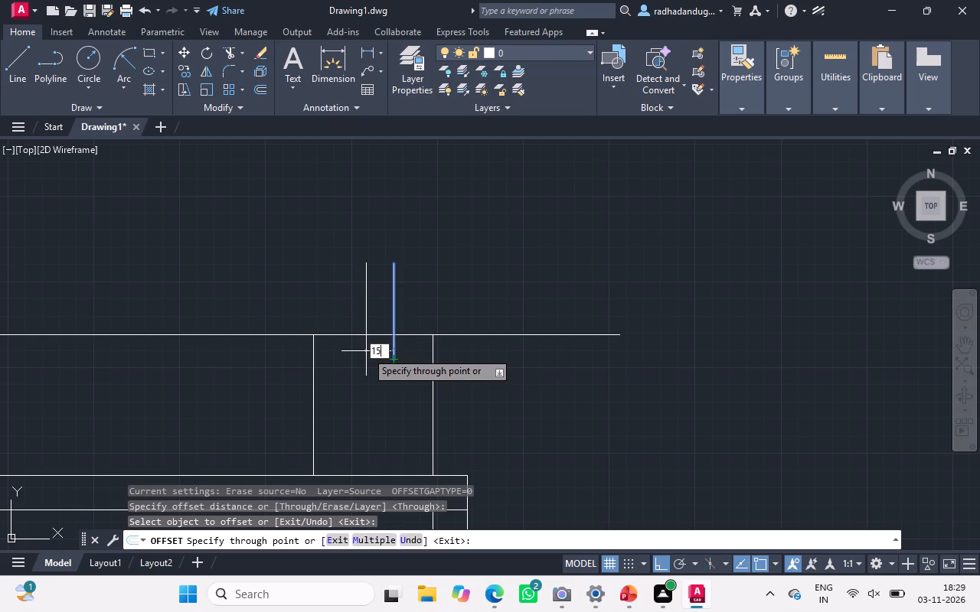
key("0")
key("Return")
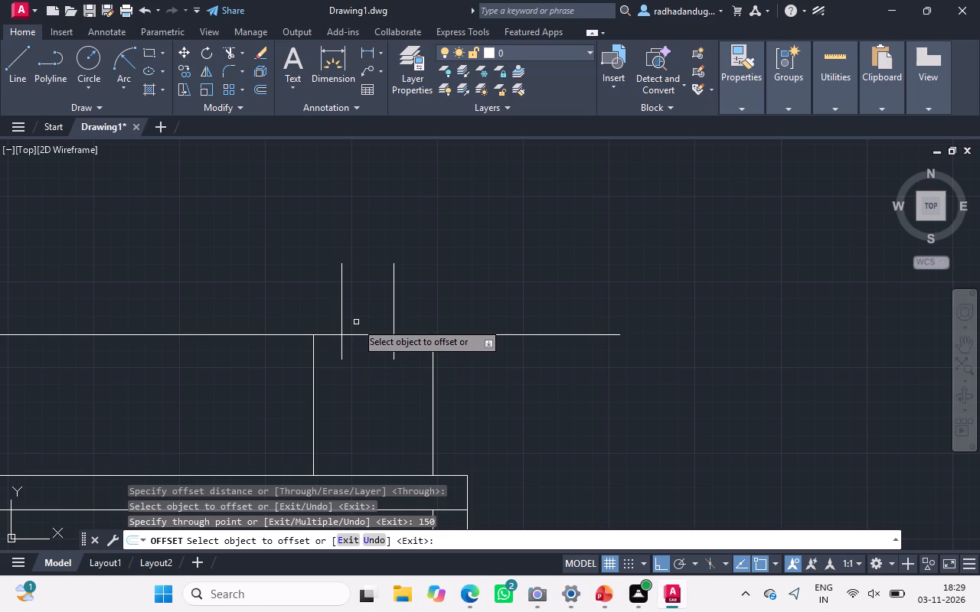
Trim the lower ends of both short vertical lines where they pass below the long horizontal line.
type("tr")
key("space")
key("space")
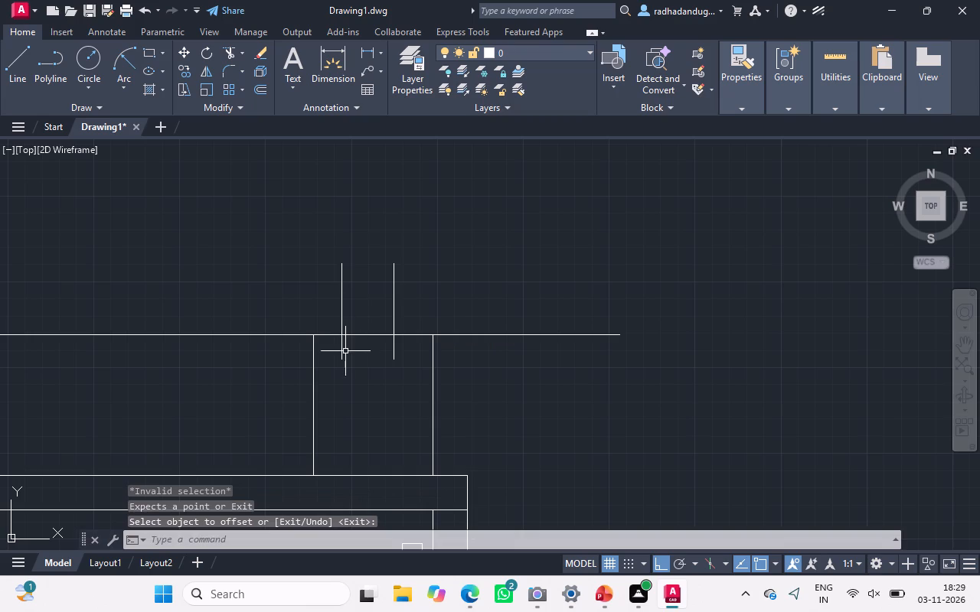
type("tr")
key("space")
key("space")
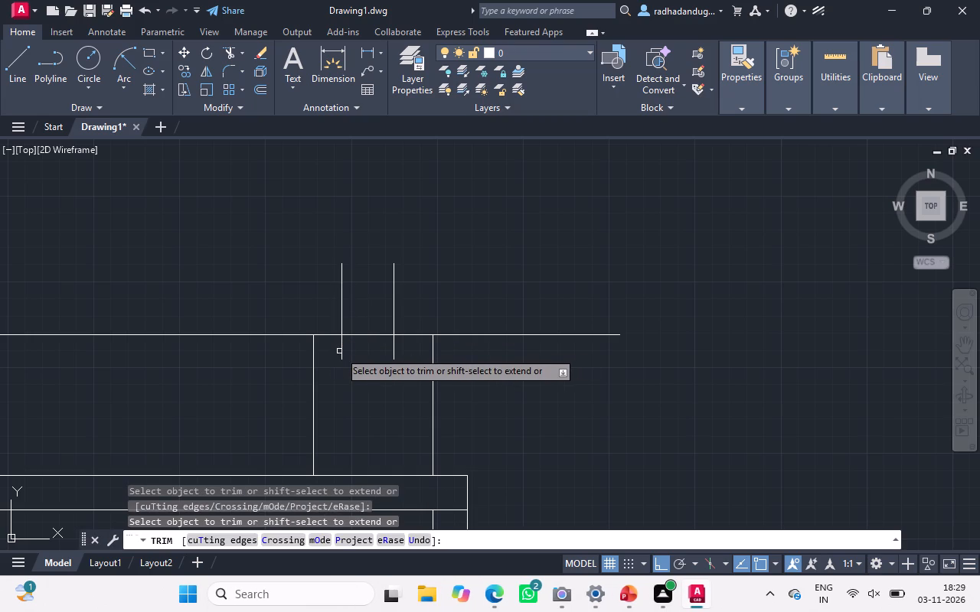
left_click(341, 354)
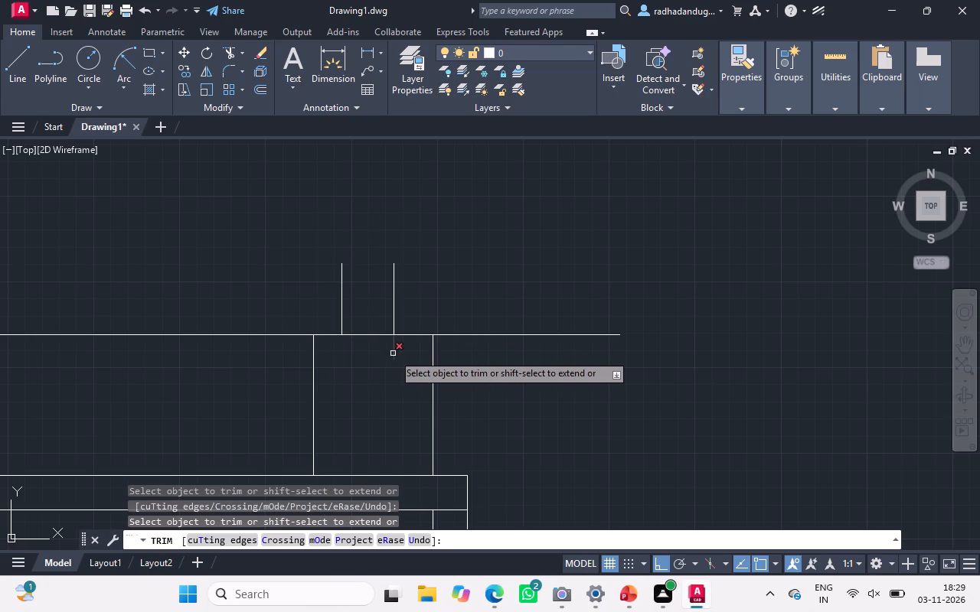
left_click(394, 353)
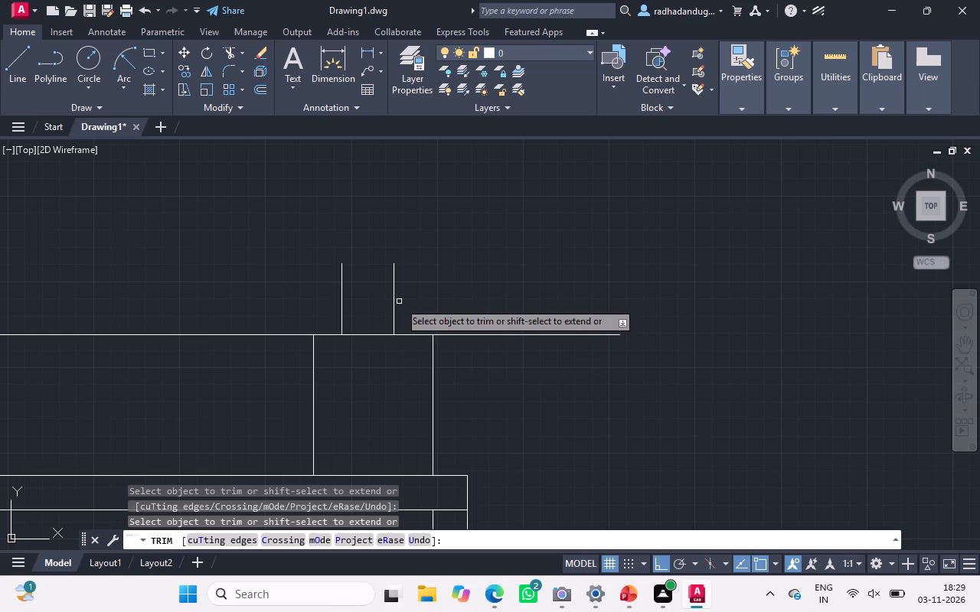
key("Escape")
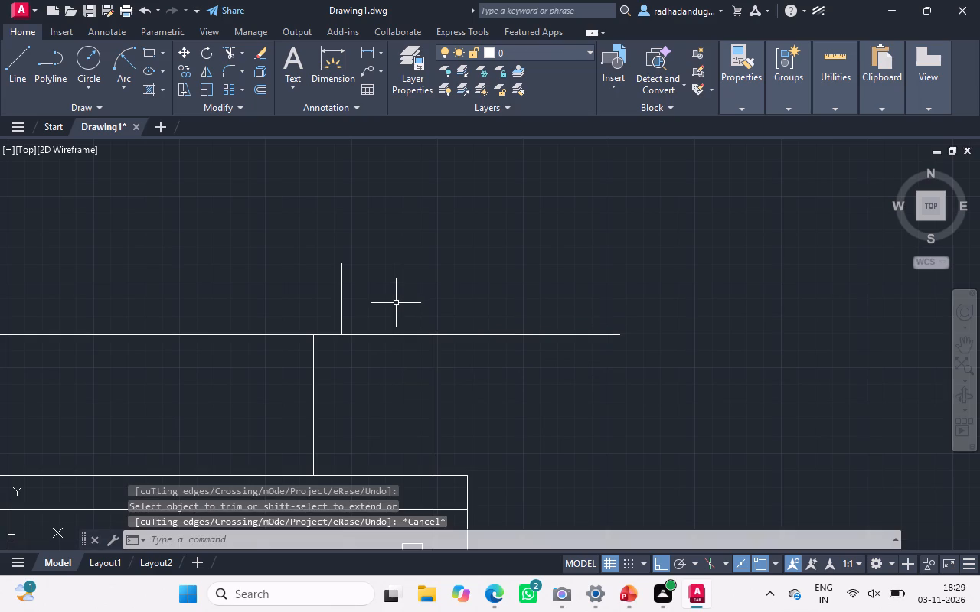
Move the pair of short vertical lines slightly to the right along the horizontal line, roughly centred over the box.
left_click_drag(395, 303, 341, 300)
left_click(341, 300)
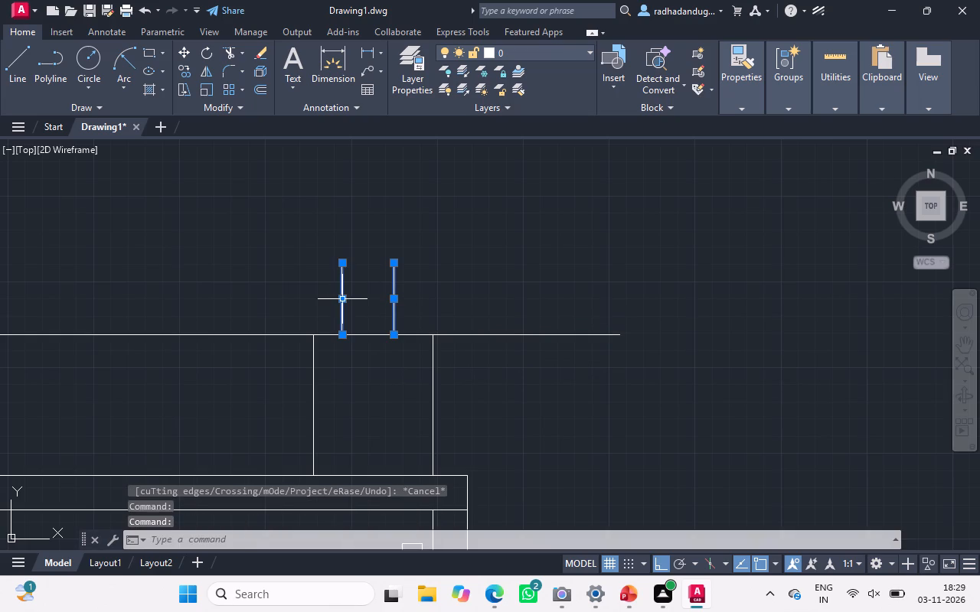
right_click(341, 300)
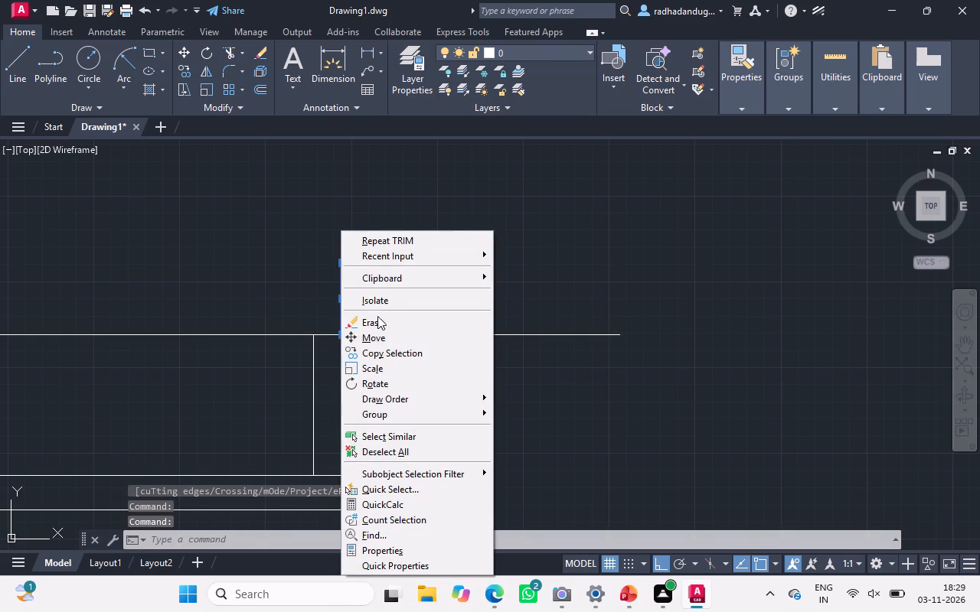
left_click(372, 333)
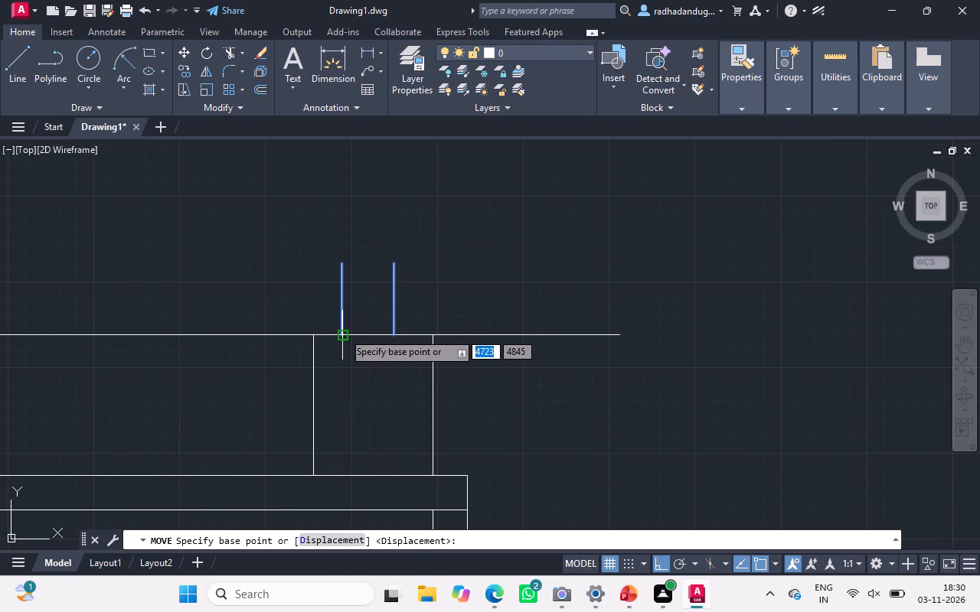
left_click_drag(343, 320, 349, 320)
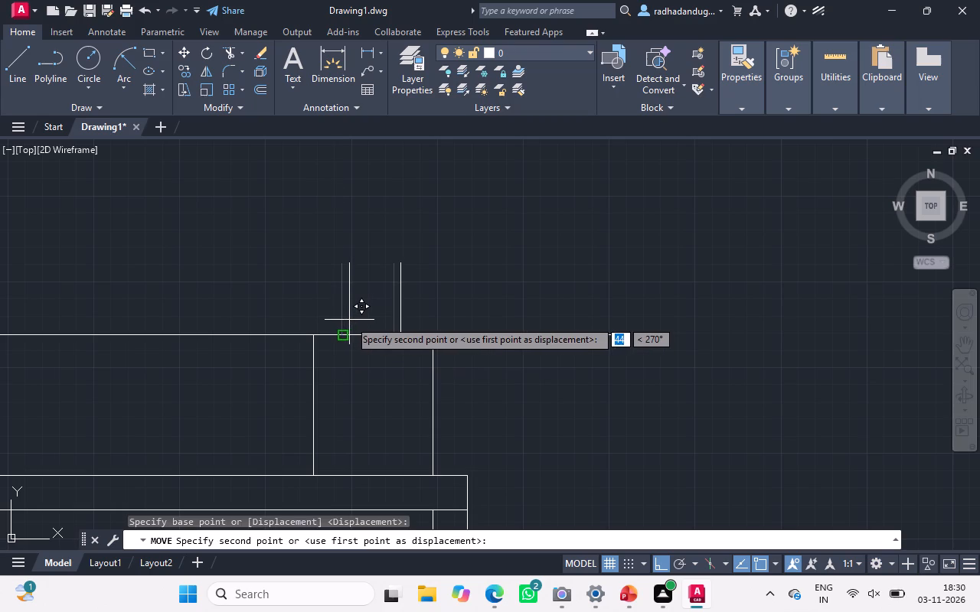
left_click_drag(349, 320, 354, 320)
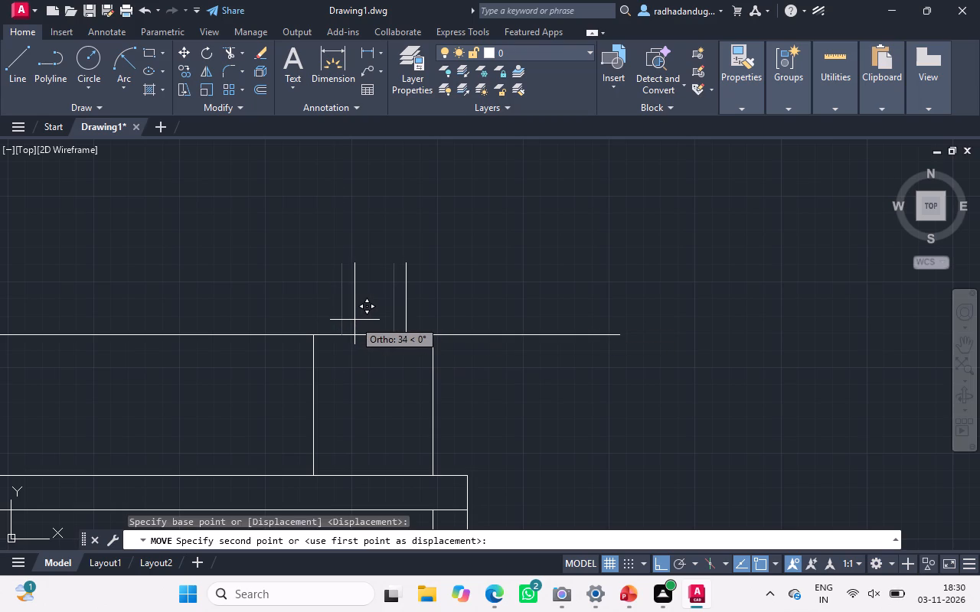
left_click_drag(354, 320, 350, 322)
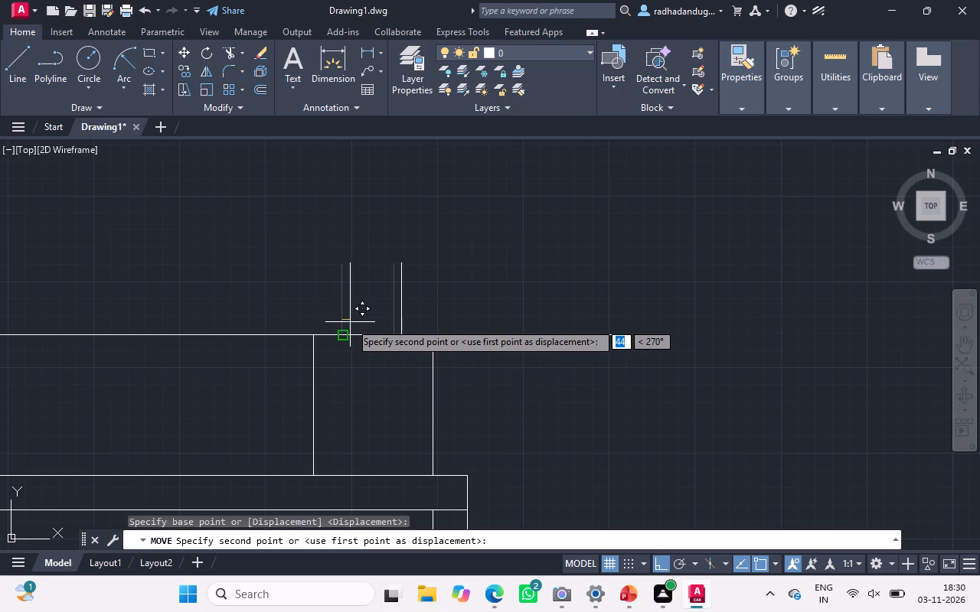
left_click_drag(350, 322, 351, 321)
left_click(351, 321)
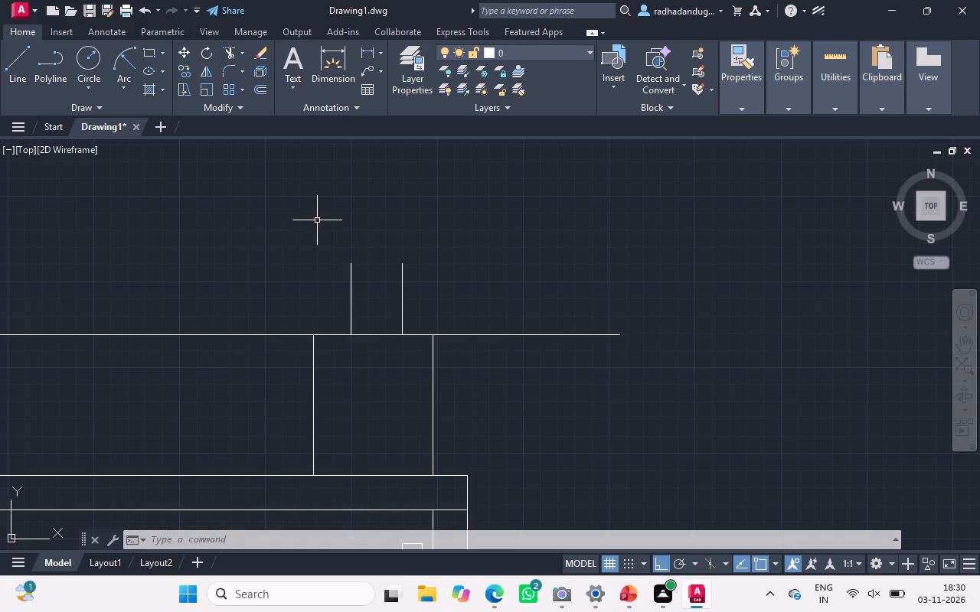
Draw a vertical tick about 76 long midway between the upper ends of the two short vertical lines.
type("l")
key("space")
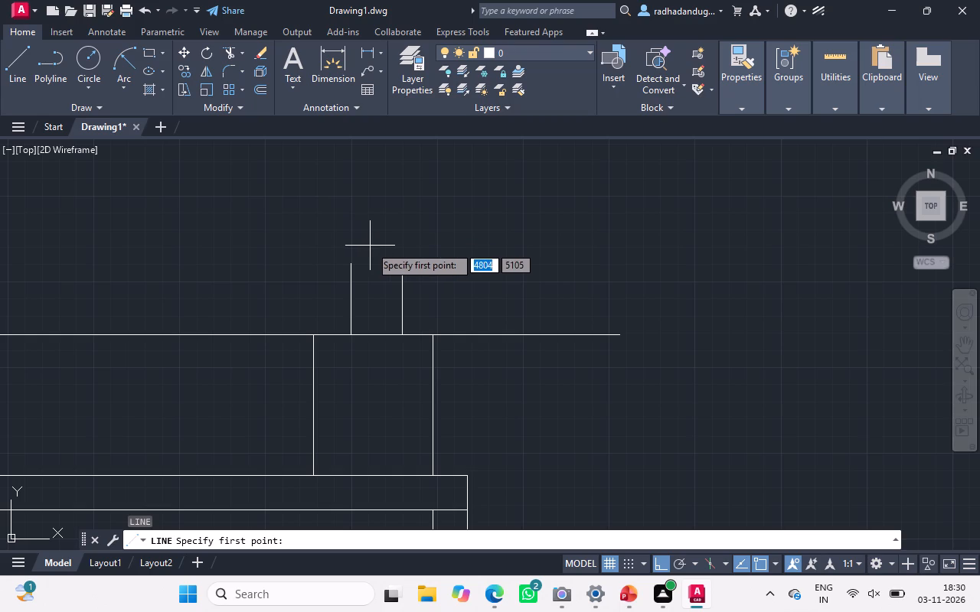
left_click_drag(375, 249, 377, 275)
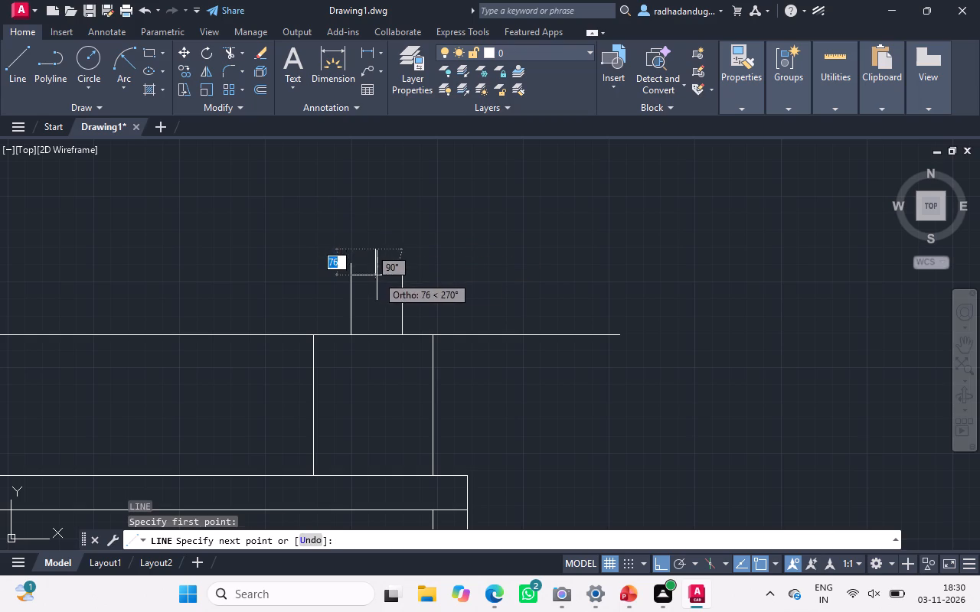
left_click(377, 275)
key("Escape")
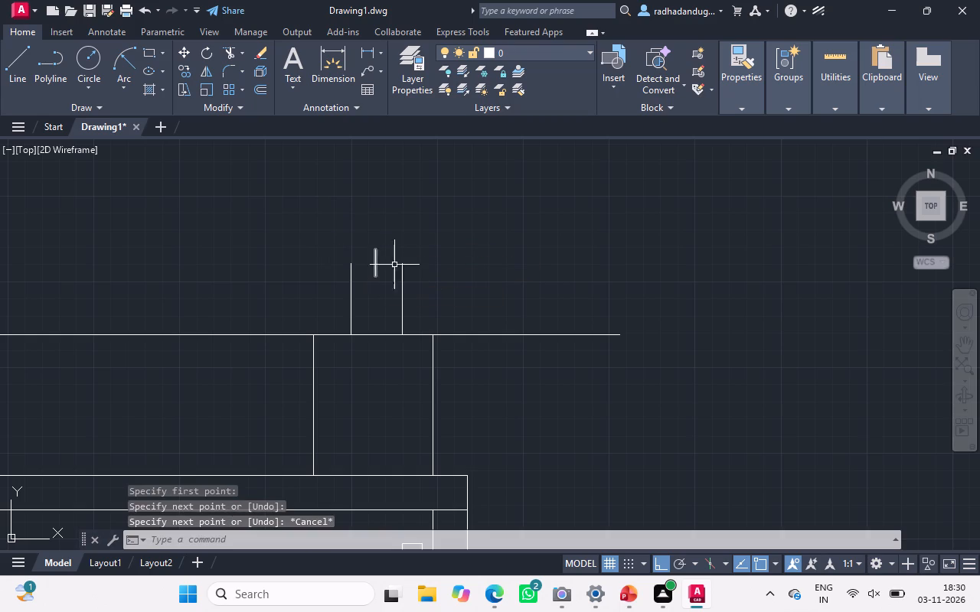
Draw a downward-bulging start-end-radius arc, radius about 67, from the left vertical line's top end to the middle tick.
left_click(119, 60)
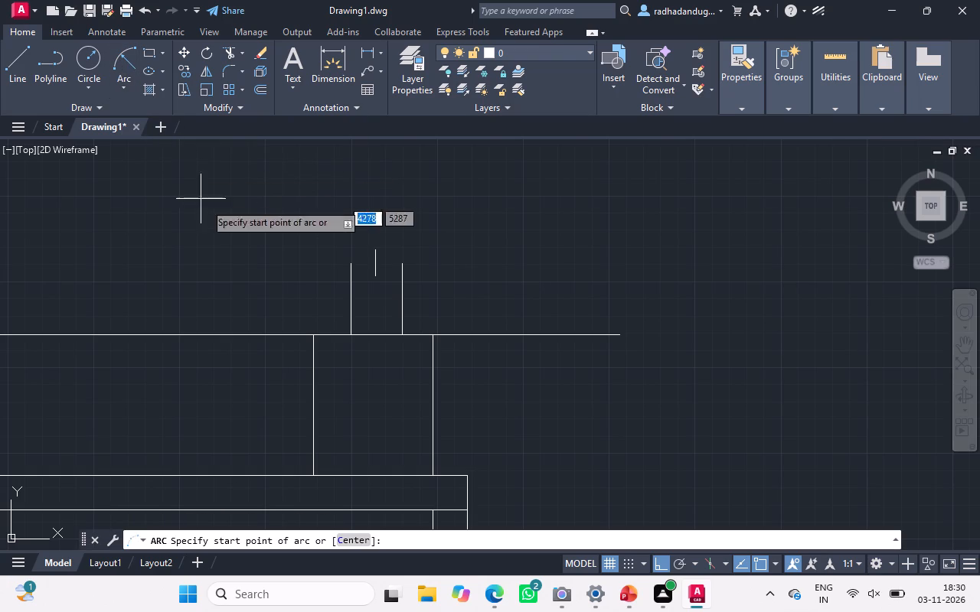
left_click_drag(123, 63, 119, 57)
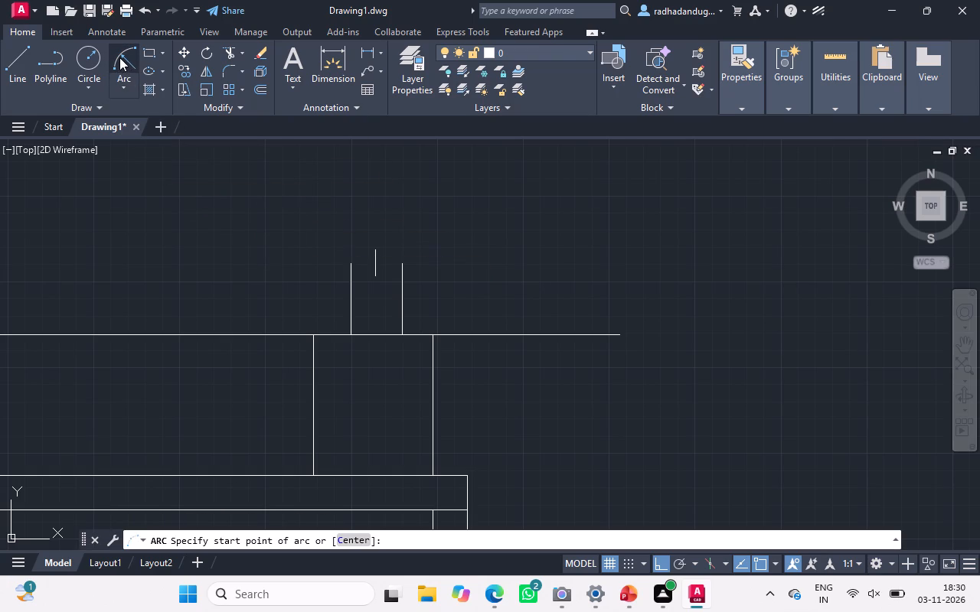
left_click_drag(119, 57, 118, 53)
left_click(118, 53)
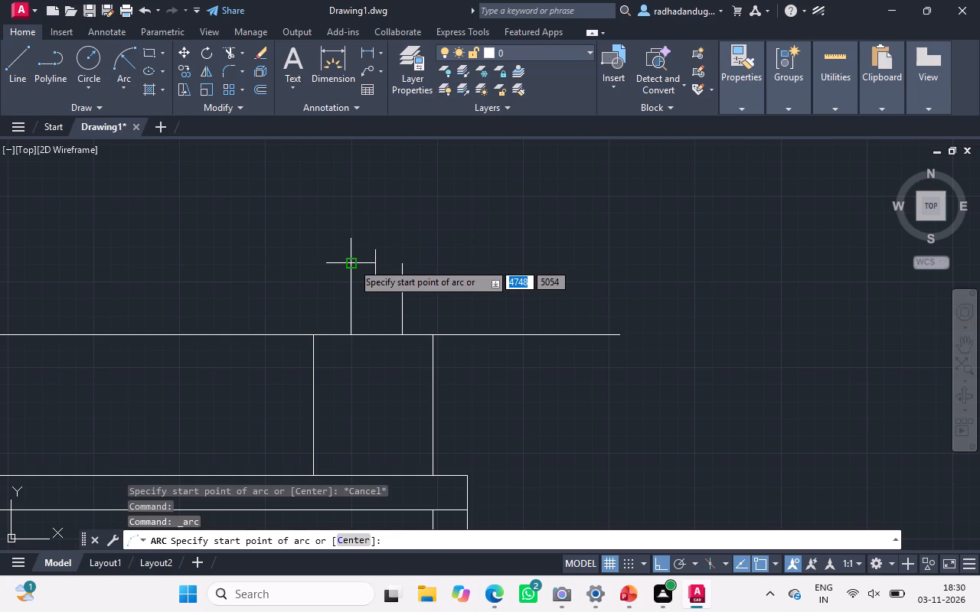
left_click_drag(351, 263, 375, 263)
left_click_drag(375, 263, 372, 247)
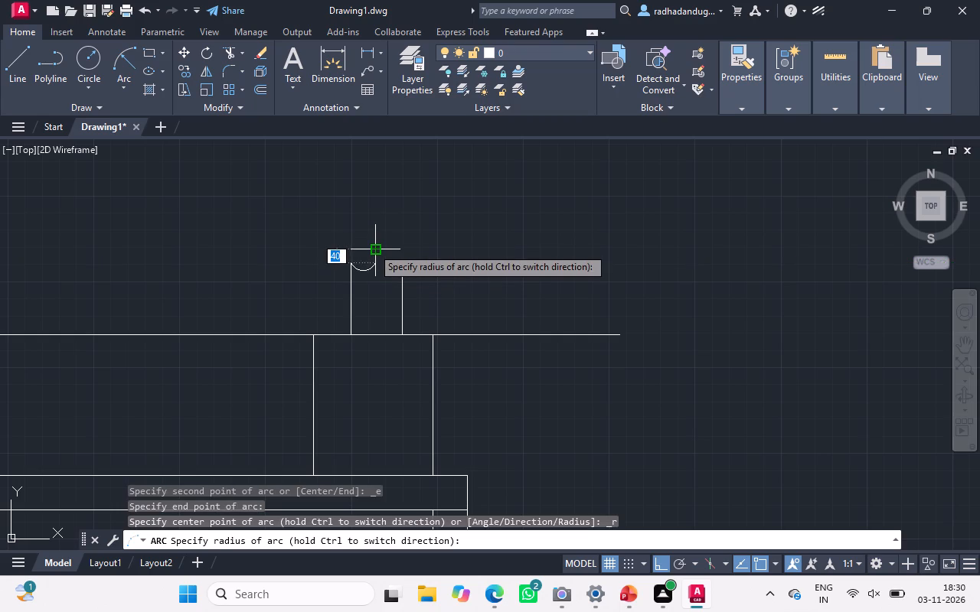
left_click_drag(372, 247, 374, 240)
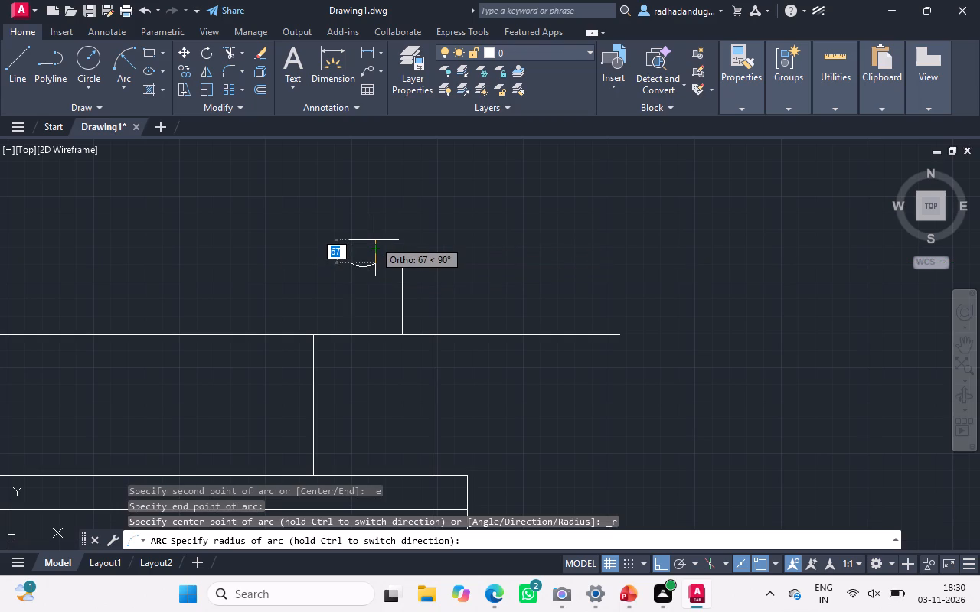
left_click(374, 240)
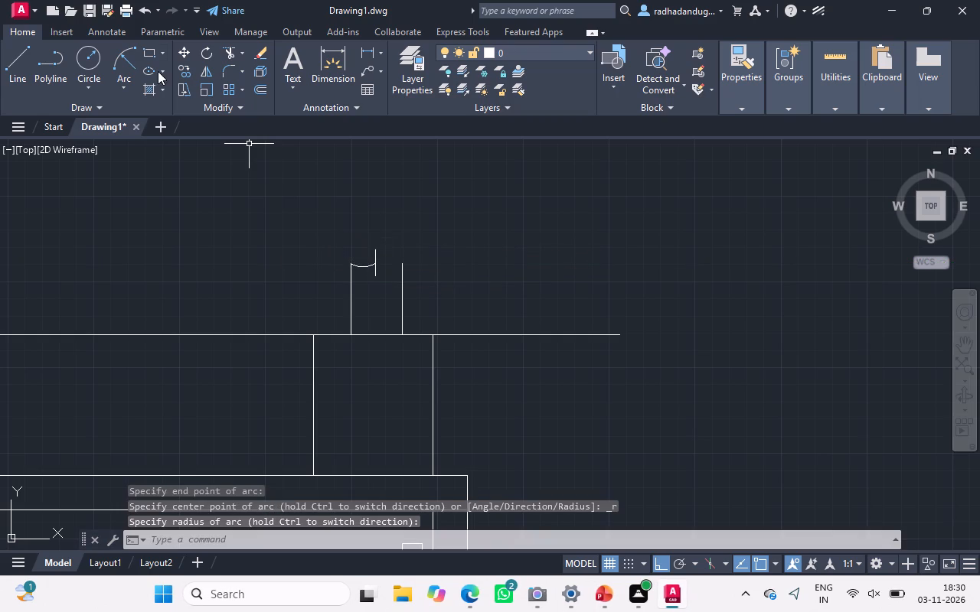
Draw a downward-bulging start-end-radius arc, radius about 69, from the middle tick to the right vertical line's top end.
left_click(130, 49)
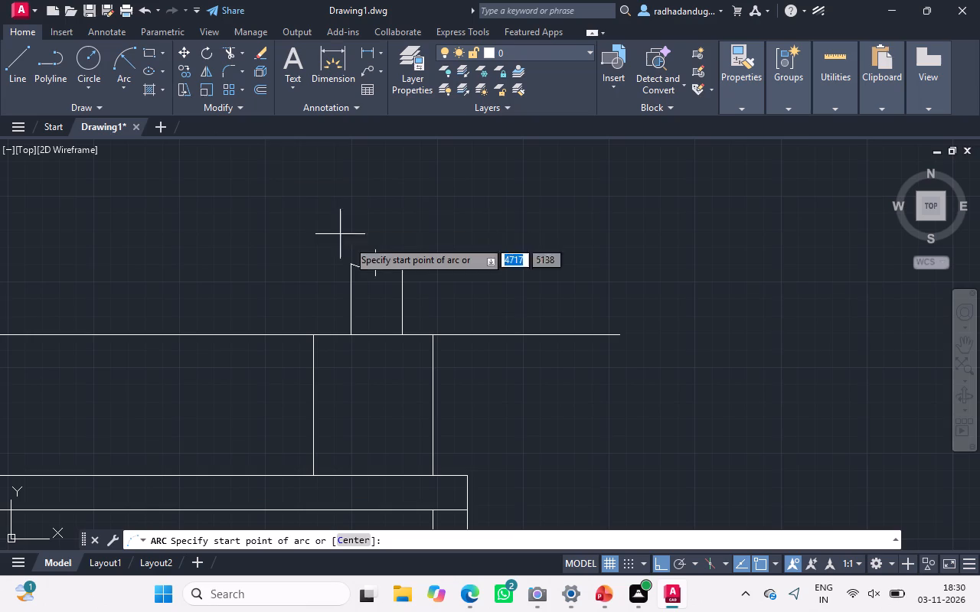
left_click_drag(373, 263, 403, 264)
left_click(403, 264)
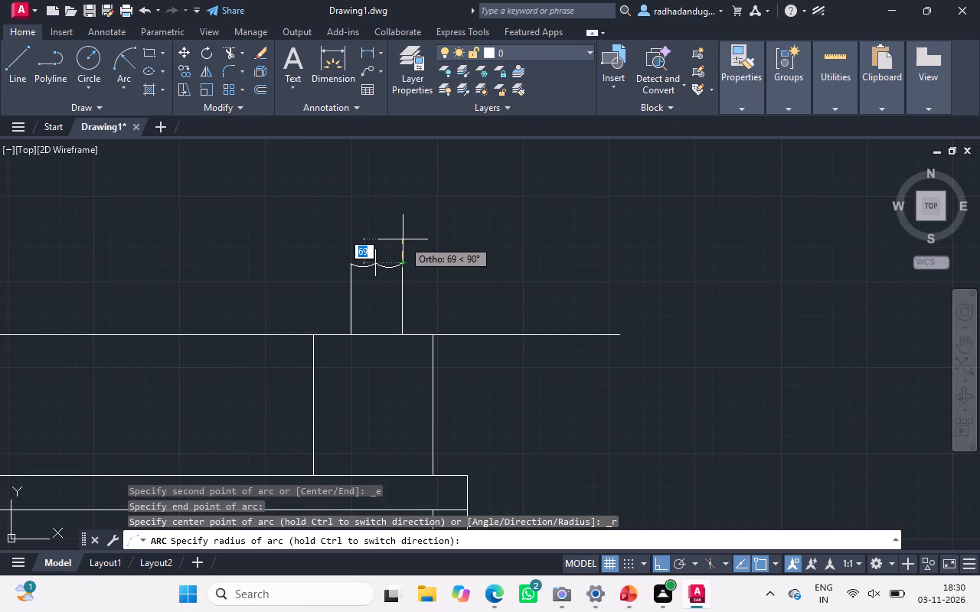
left_click(403, 239)
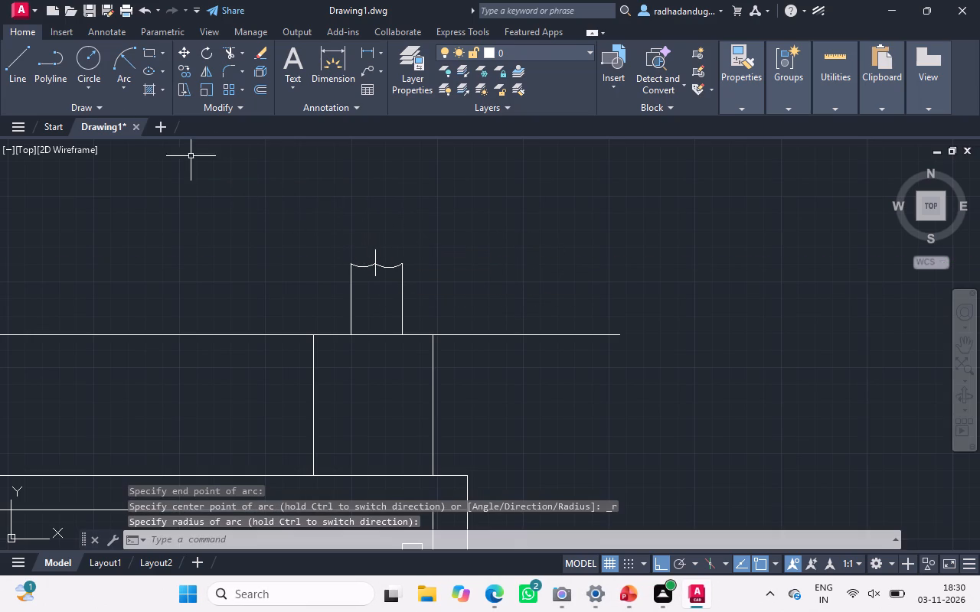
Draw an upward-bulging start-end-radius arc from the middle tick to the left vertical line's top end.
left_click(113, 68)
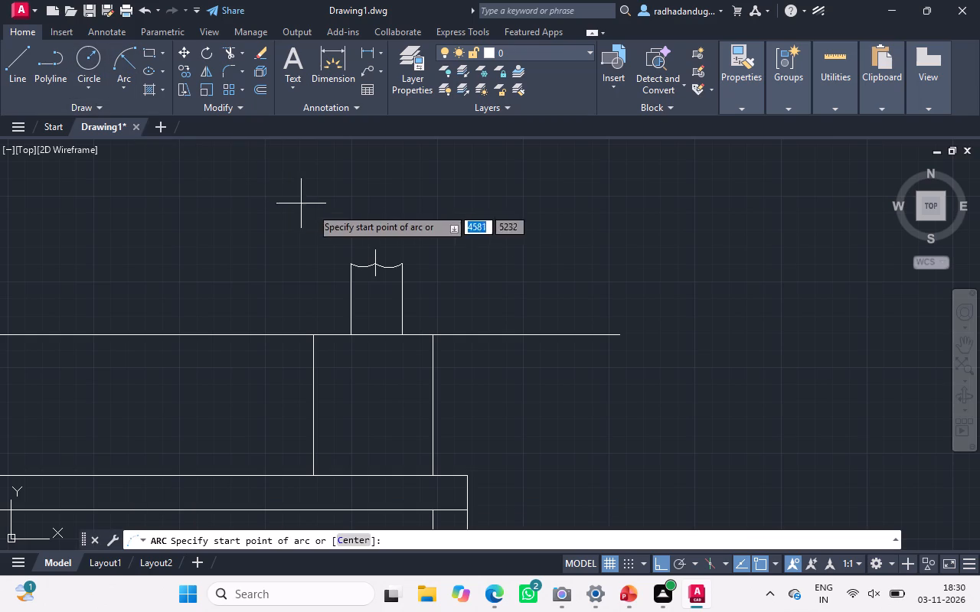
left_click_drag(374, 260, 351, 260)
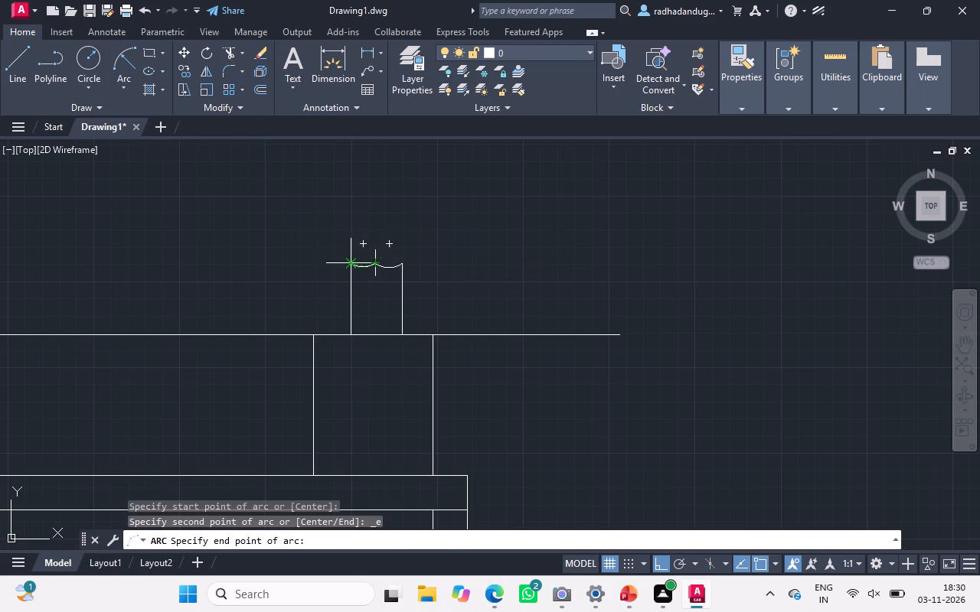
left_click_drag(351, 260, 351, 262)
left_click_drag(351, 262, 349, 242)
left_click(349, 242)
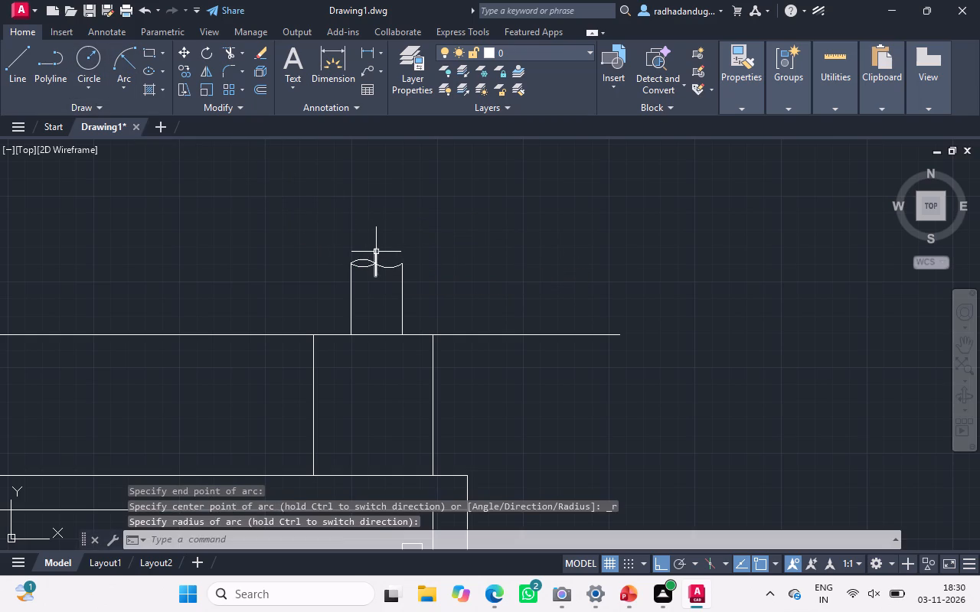
Erase the short vertical tick between the two arcs at the stub's top.
left_click(374, 252)
key("Delete")
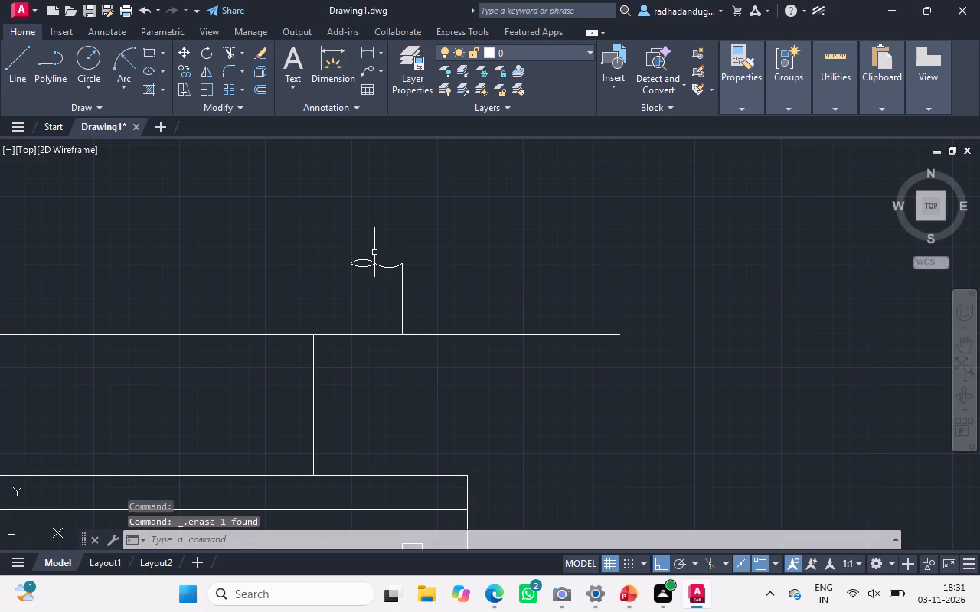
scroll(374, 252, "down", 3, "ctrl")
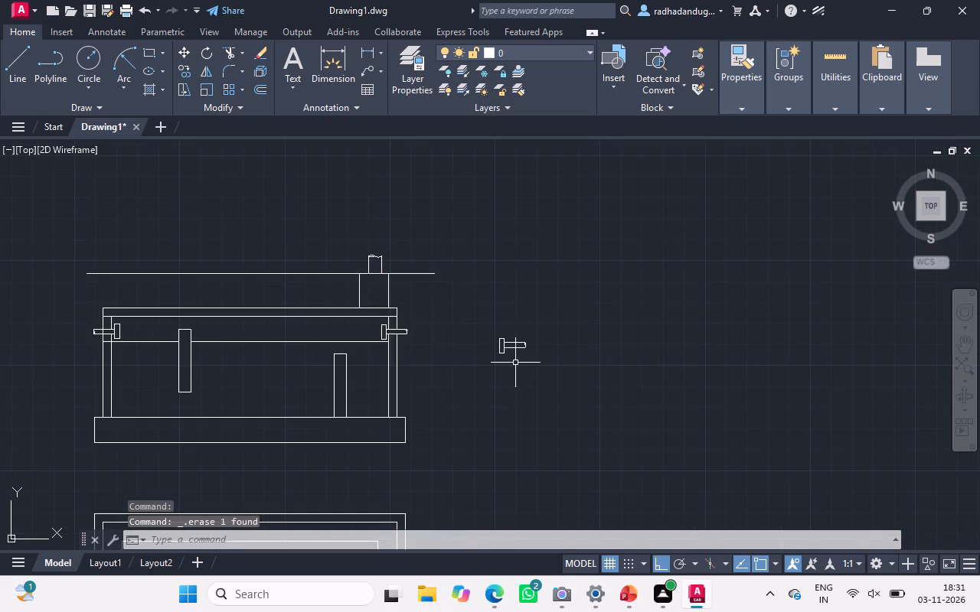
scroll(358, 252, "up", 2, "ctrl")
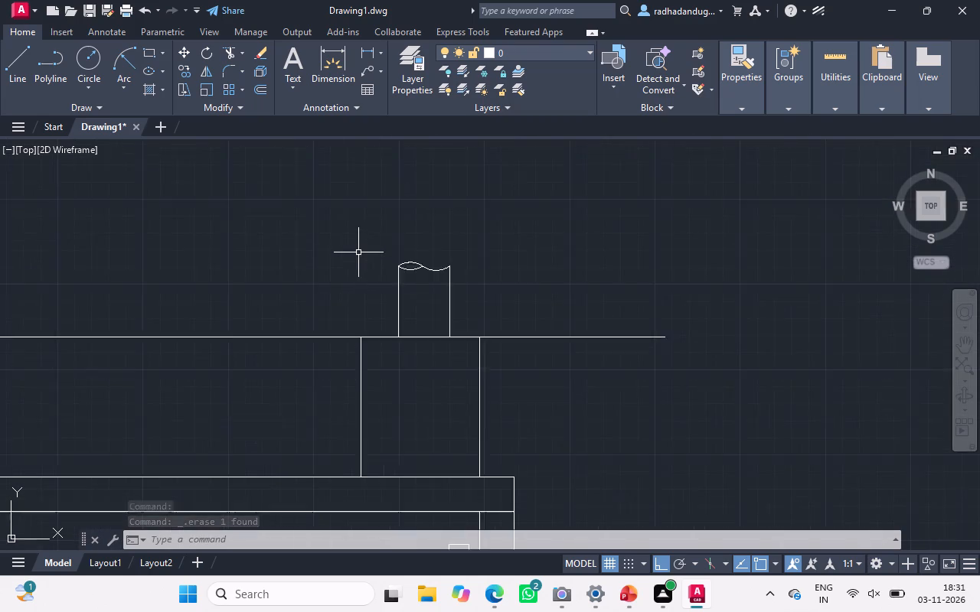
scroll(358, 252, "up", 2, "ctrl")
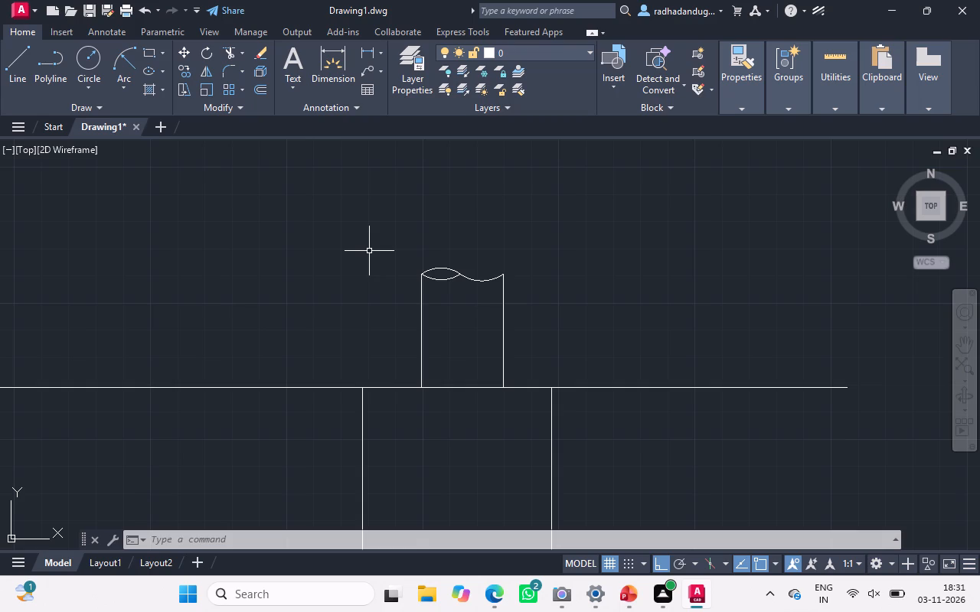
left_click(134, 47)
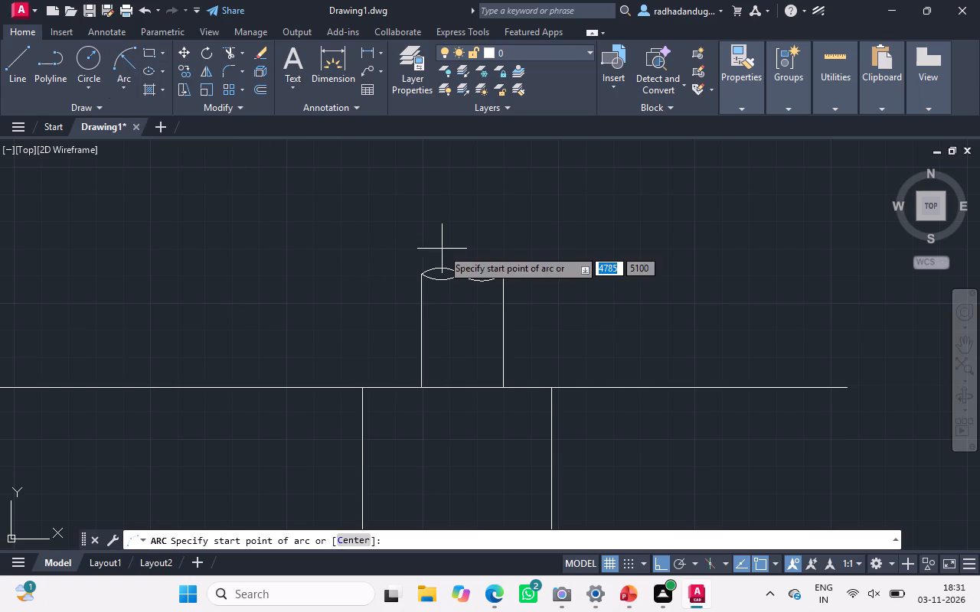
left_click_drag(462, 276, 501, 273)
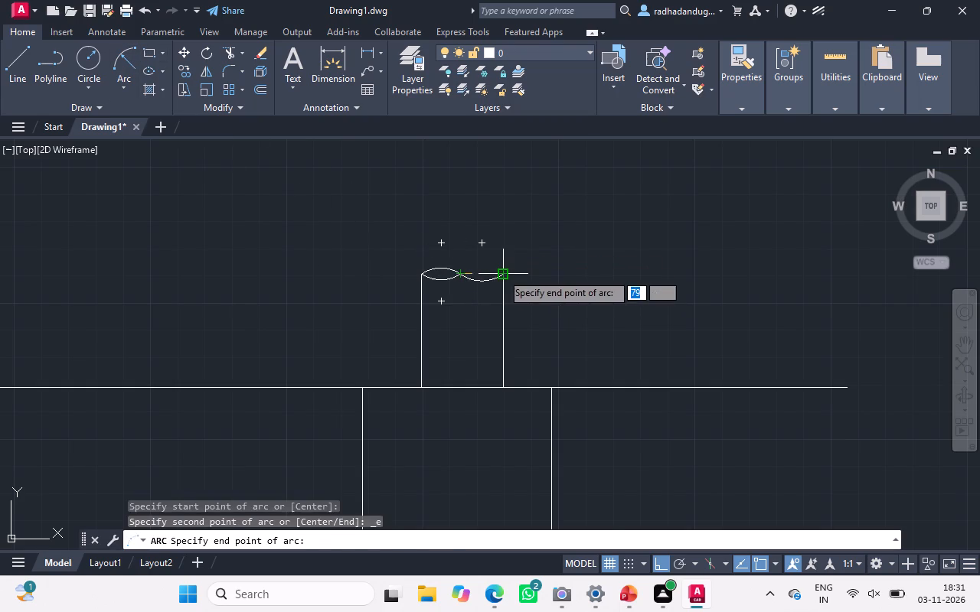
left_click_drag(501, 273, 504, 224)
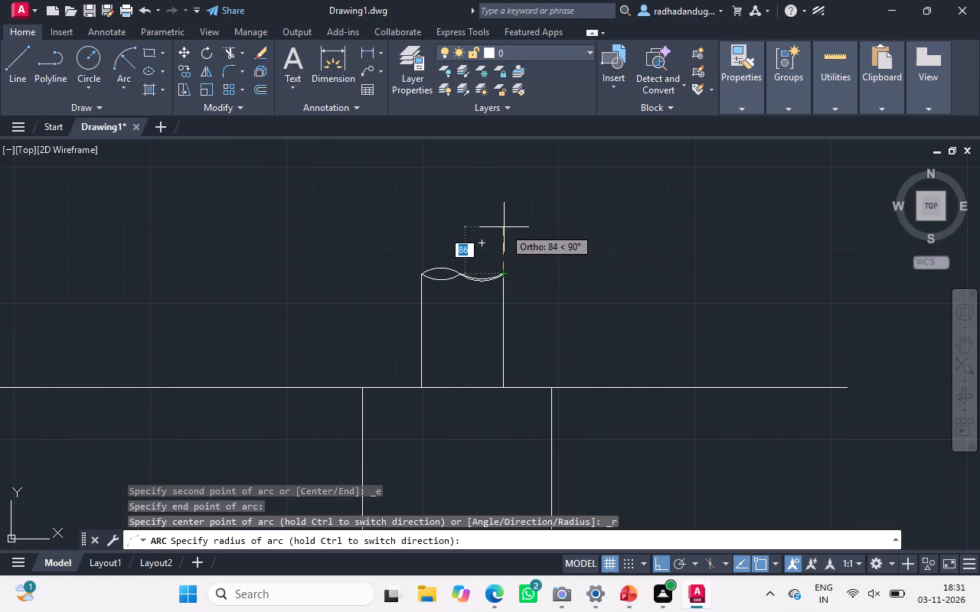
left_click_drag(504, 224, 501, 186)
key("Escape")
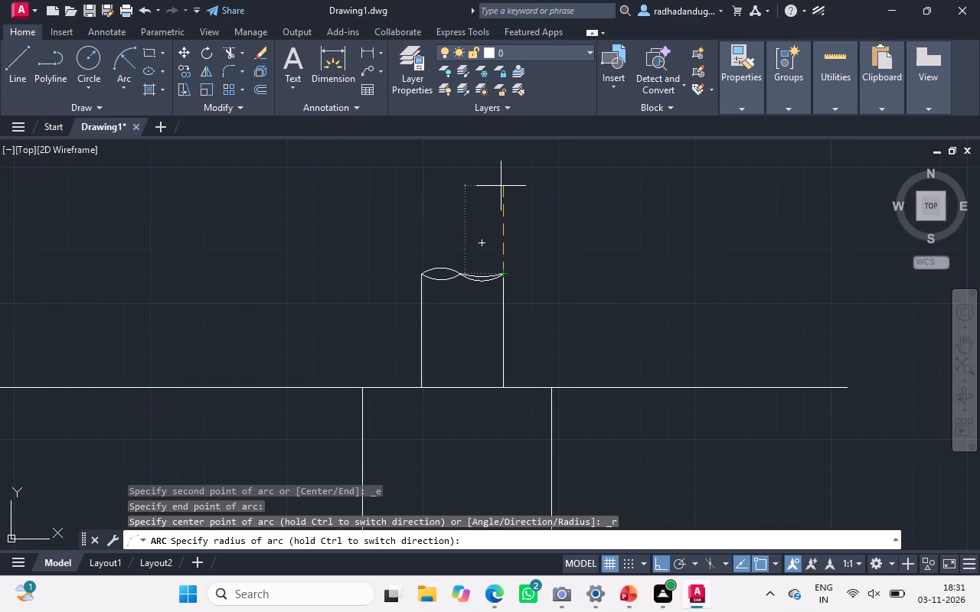
Draw an upward-bulging start-end-radius arc from the right vertical line's top end to the point where the arcs meet.
left_click(121, 58)
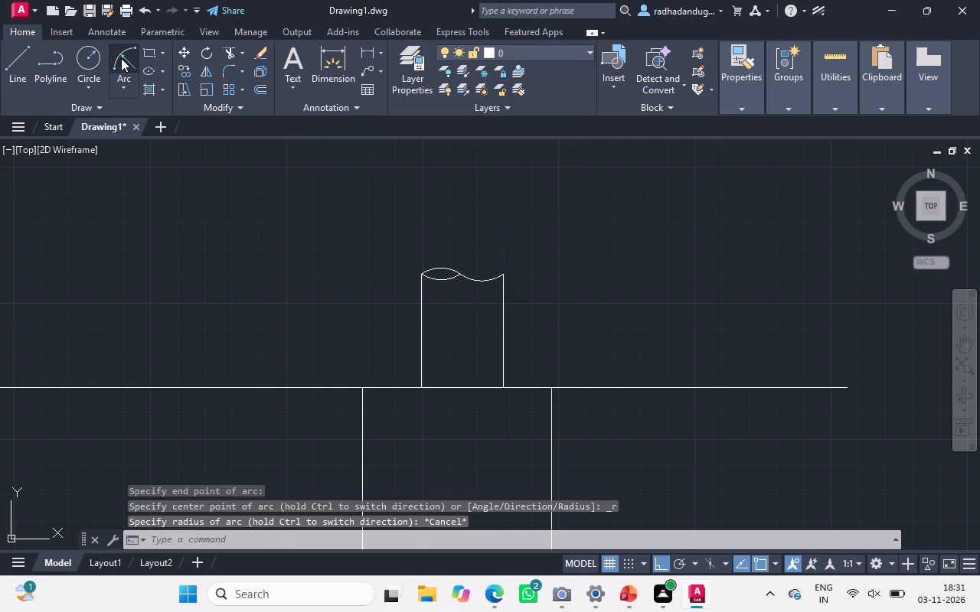
left_click_drag(501, 270, 473, 274)
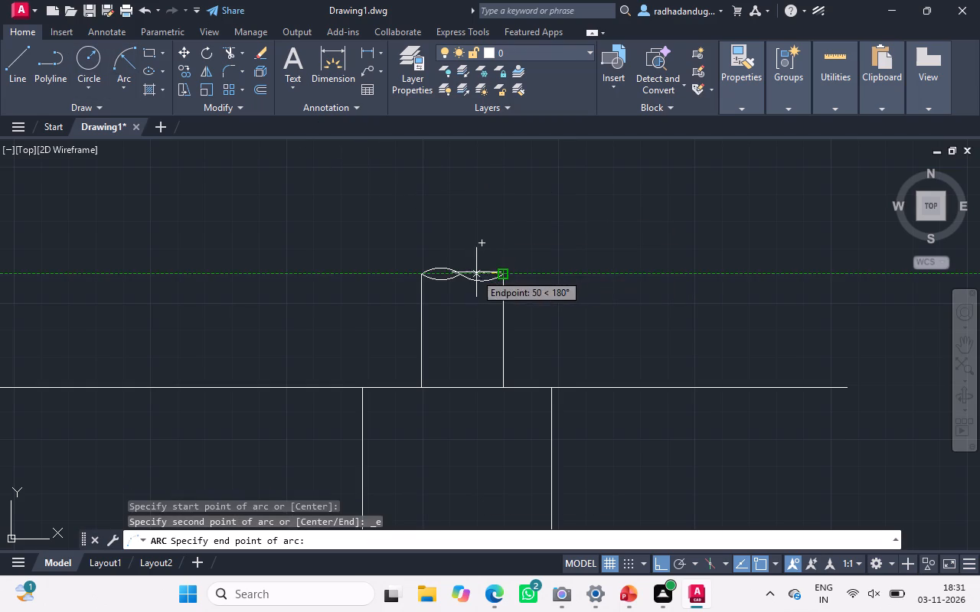
left_click_drag(473, 274, 461, 275)
left_click_drag(461, 275, 461, 237)
left_click(461, 237)
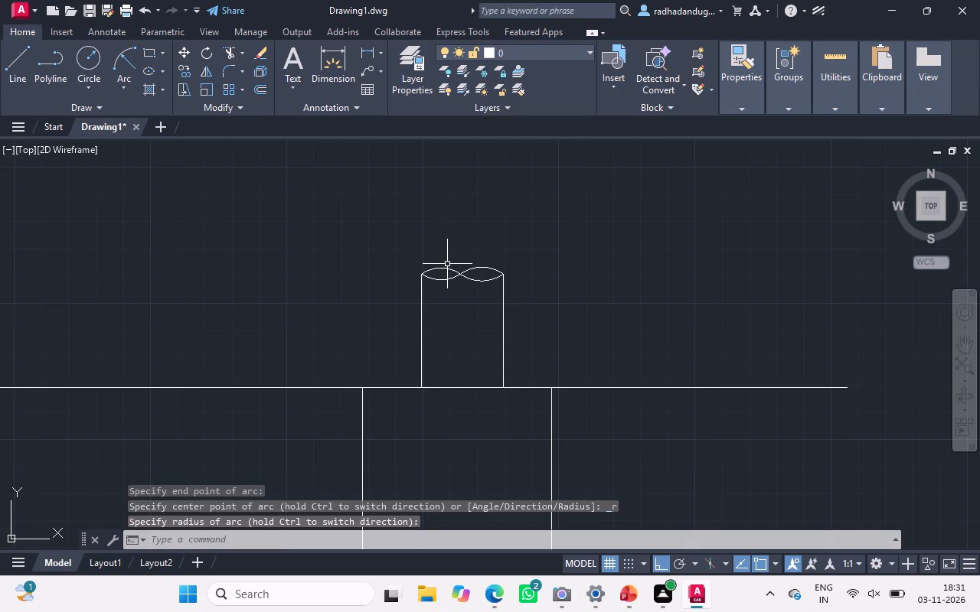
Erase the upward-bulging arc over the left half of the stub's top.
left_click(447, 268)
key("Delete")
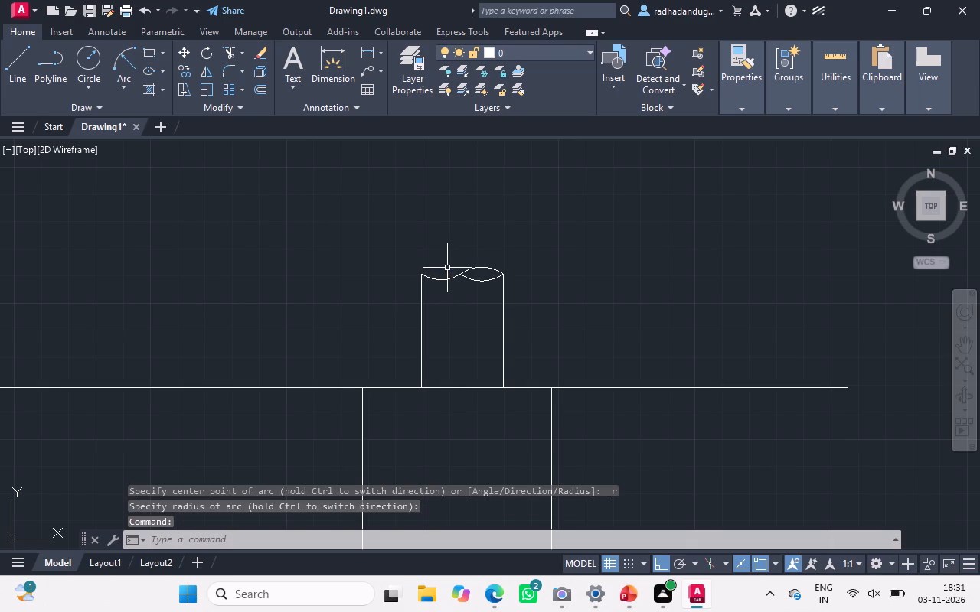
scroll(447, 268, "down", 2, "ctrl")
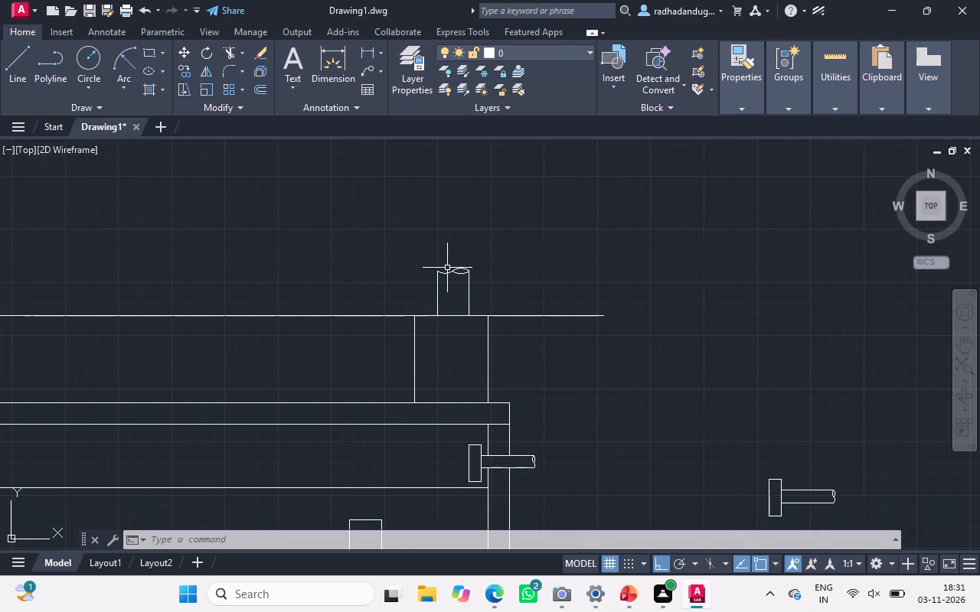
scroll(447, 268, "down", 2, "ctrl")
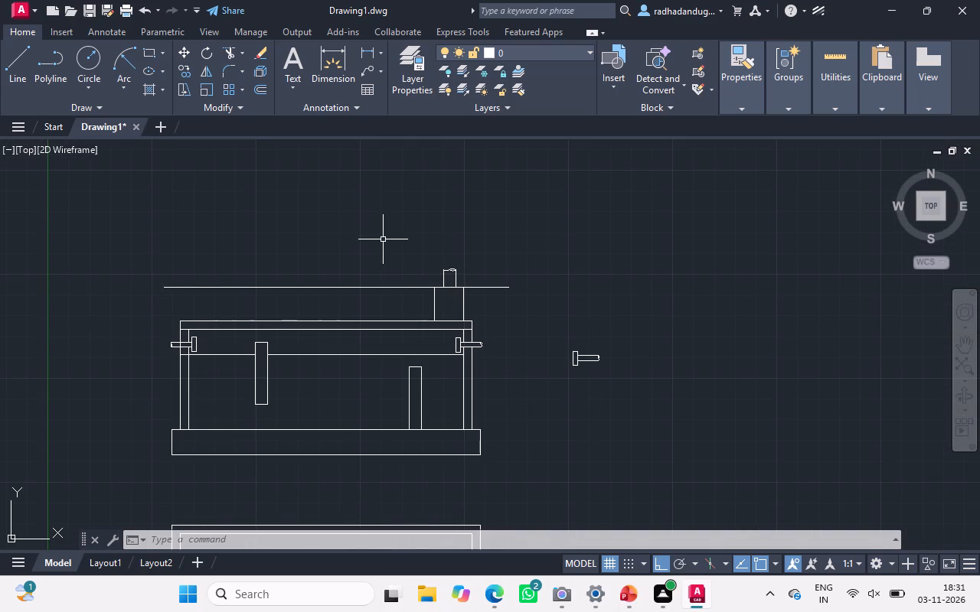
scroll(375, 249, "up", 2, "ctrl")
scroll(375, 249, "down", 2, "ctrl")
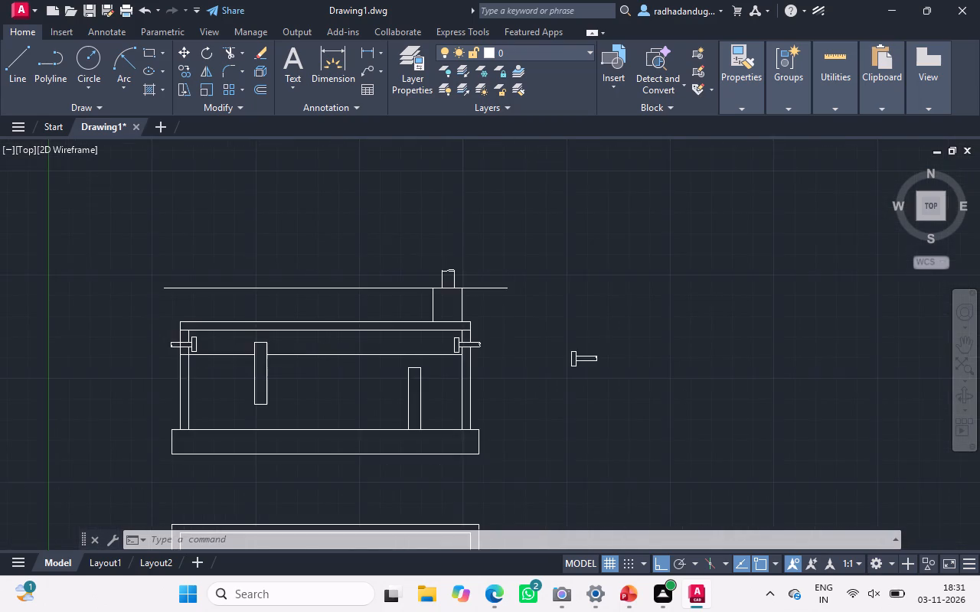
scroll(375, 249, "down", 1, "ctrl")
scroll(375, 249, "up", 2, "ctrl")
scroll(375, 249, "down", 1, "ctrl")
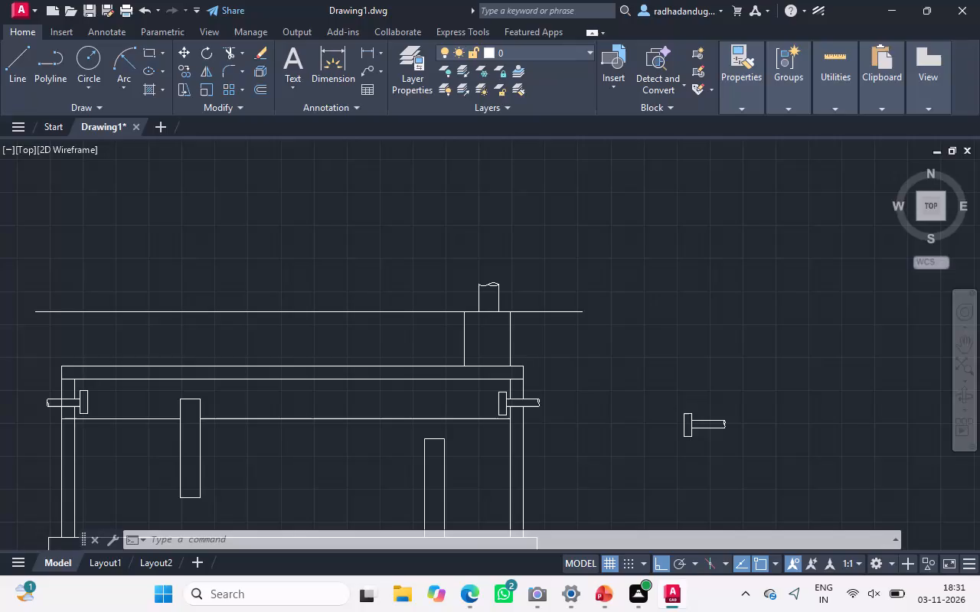
Turn ortho mode off.
key("o")
key("r")
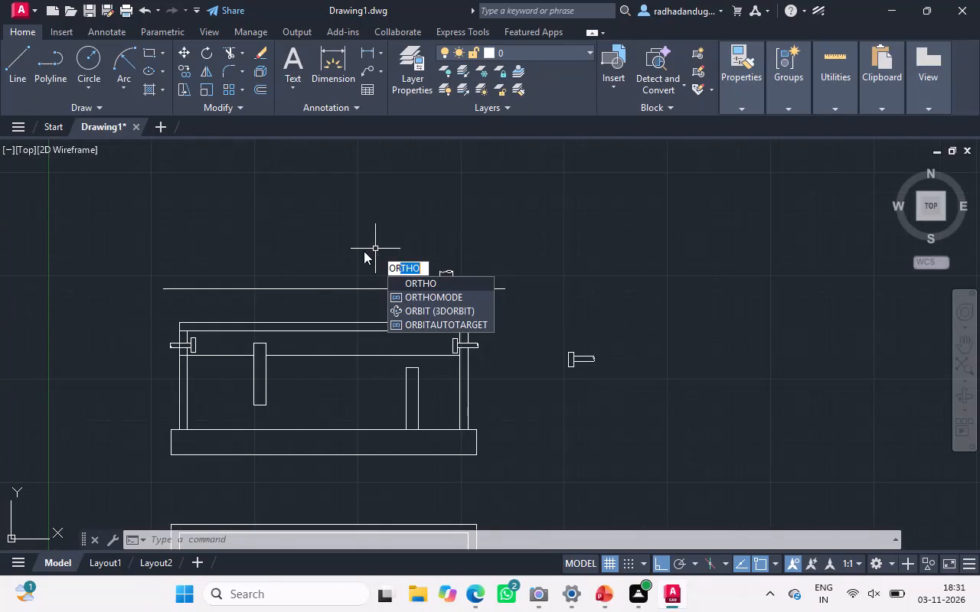
left_click(403, 285)
left_click_drag(430, 334, 403, 285)
Draw a short slanted line running between the long horizontal line's left end and a point below it, inward.
type("l")
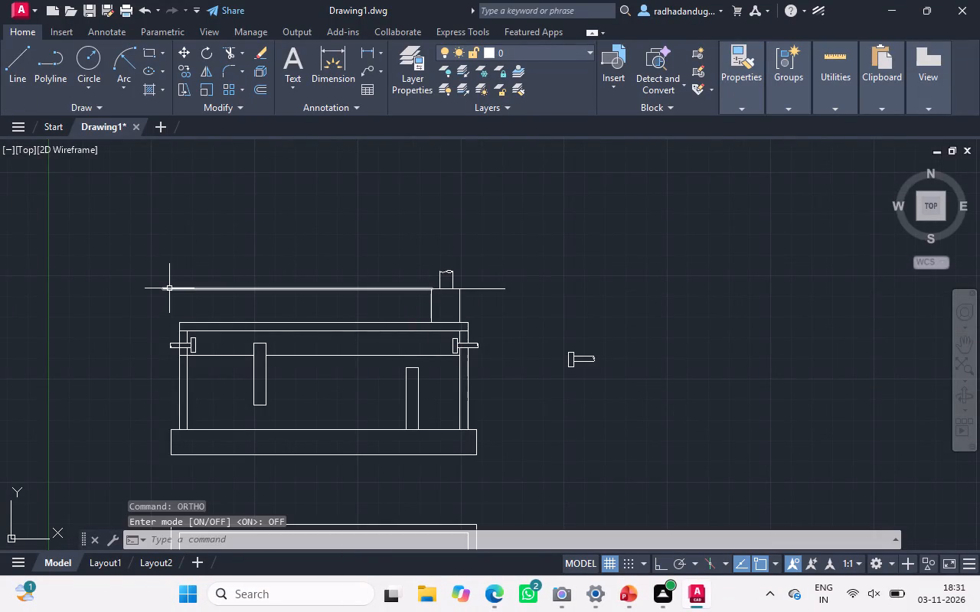
key("space")
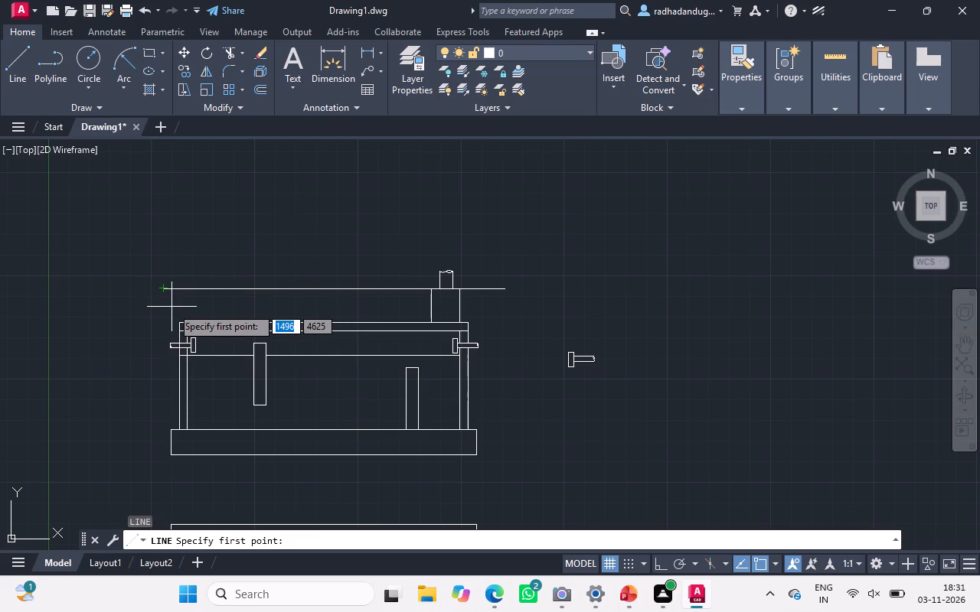
left_click_drag(177, 308, 191, 294)
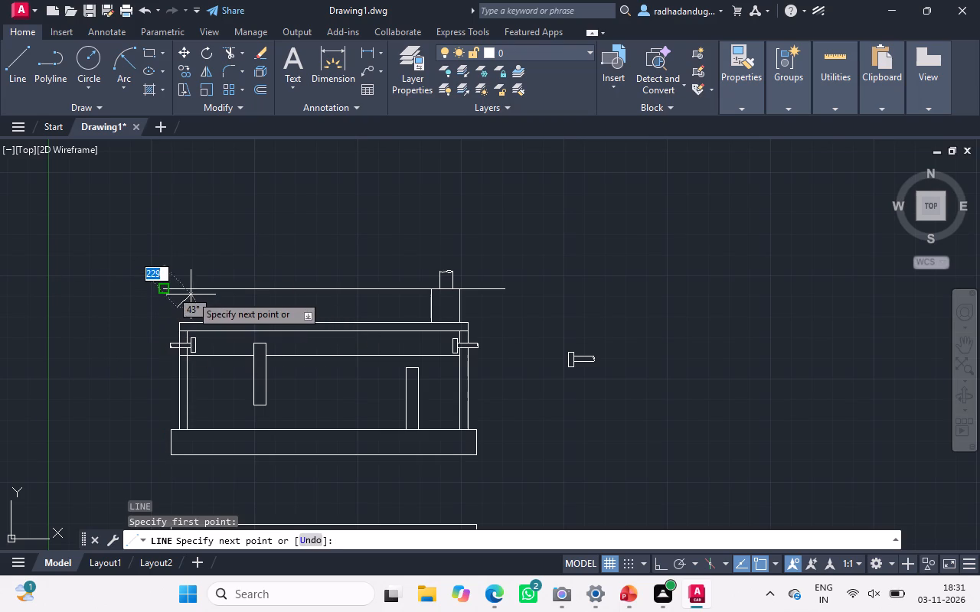
left_click_drag(191, 294, 194, 289)
left_click(194, 289)
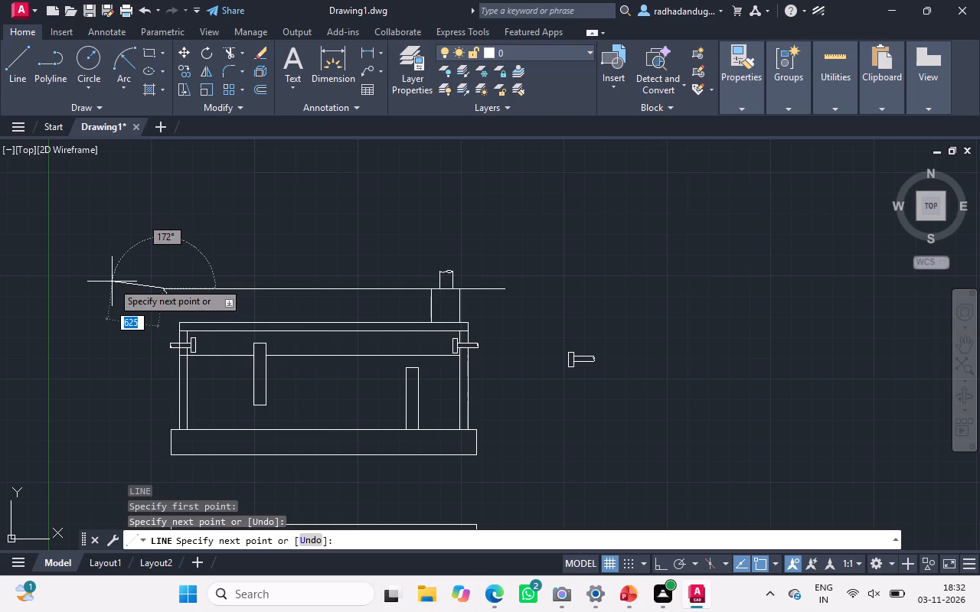
key("Escape")
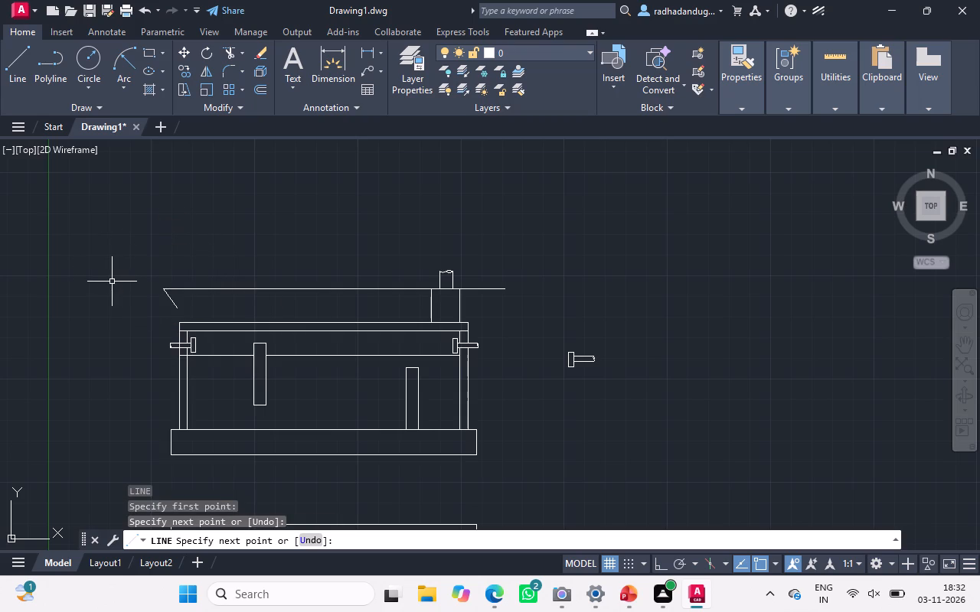
Copy the short slanted line to make three closely spaced parallel strokes inward of it, beneath the long horizontal line's left end.
left_click(173, 303)
right_click(173, 303)
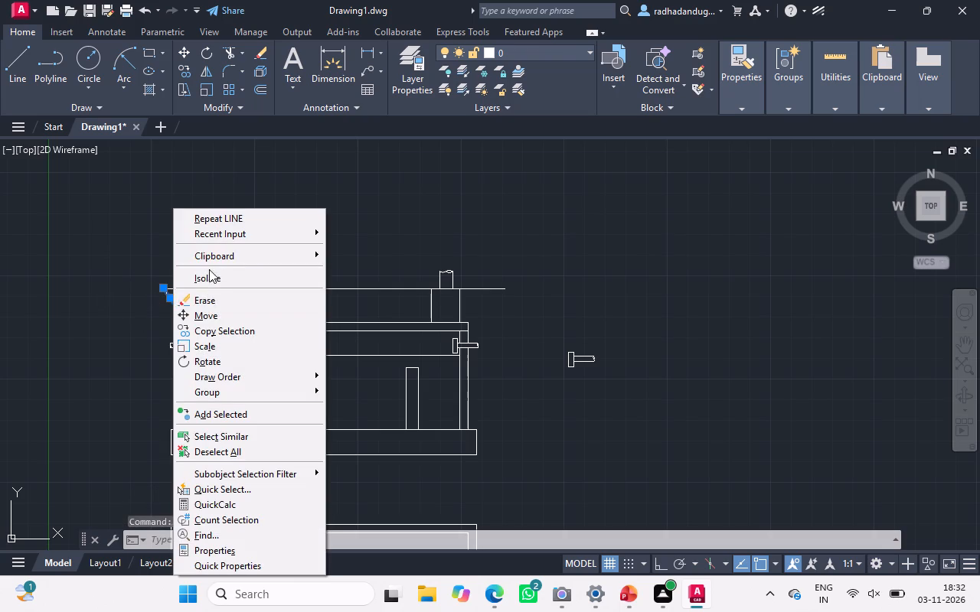
left_click(221, 331)
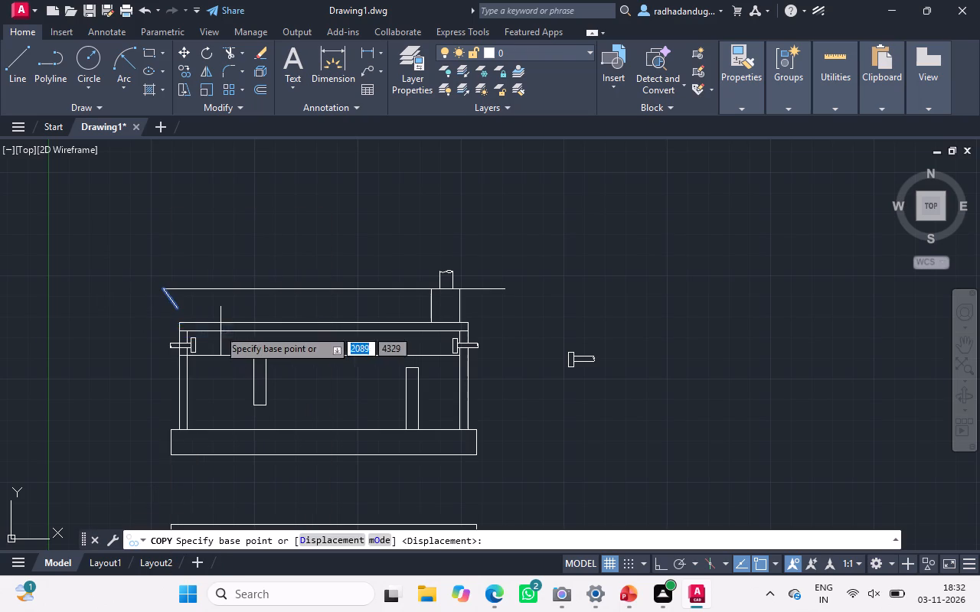
scroll(173, 302, "up", 4)
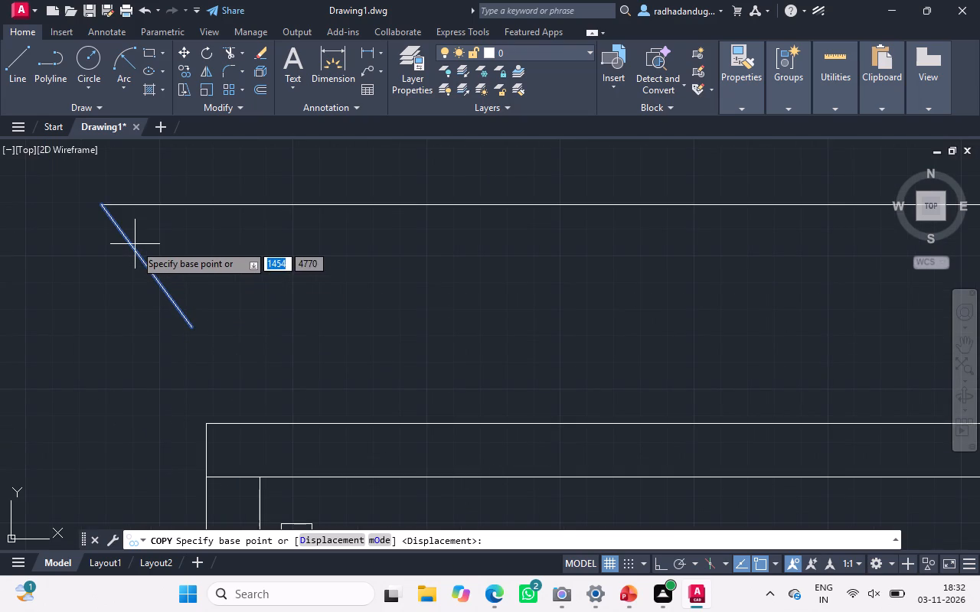
left_click(132, 250)
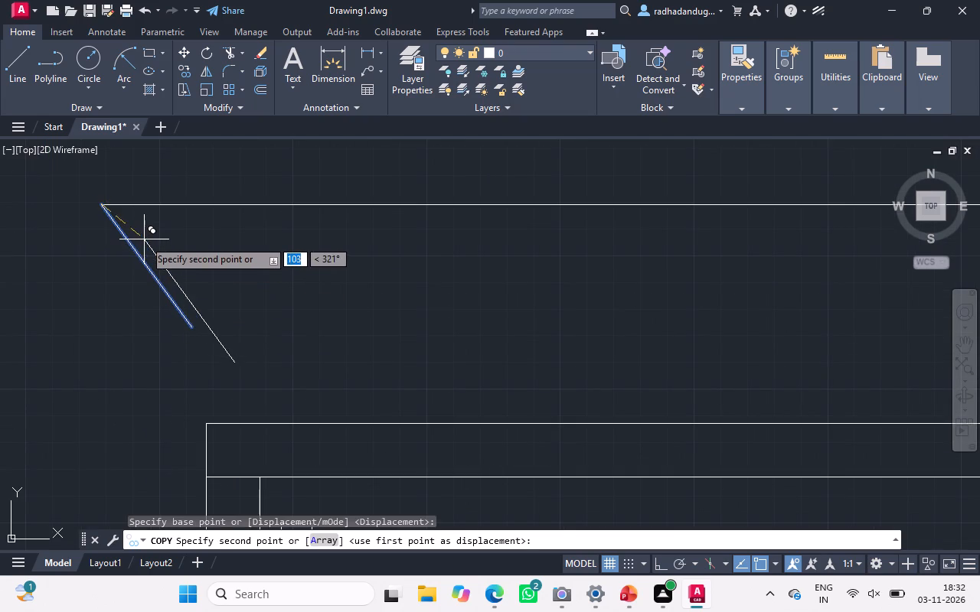
left_click(126, 203)
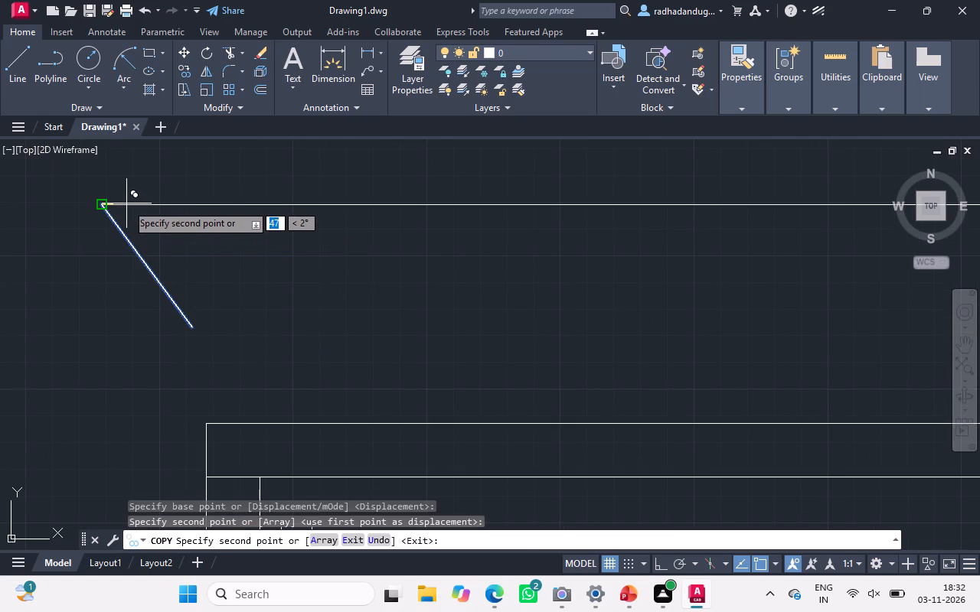
left_click(131, 204)
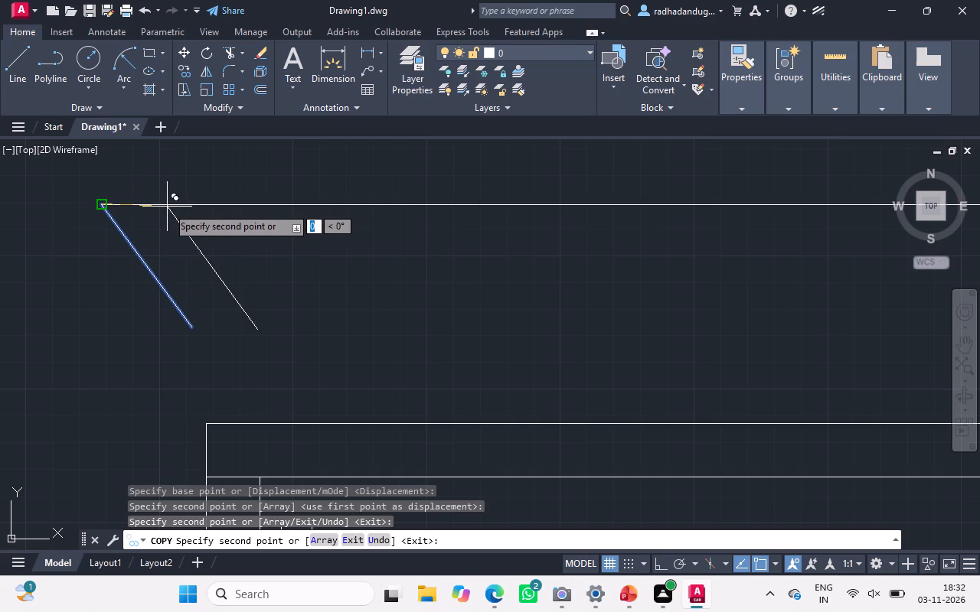
left_click(167, 207)
scroll(105, 267, "down", 1, "ctrl")
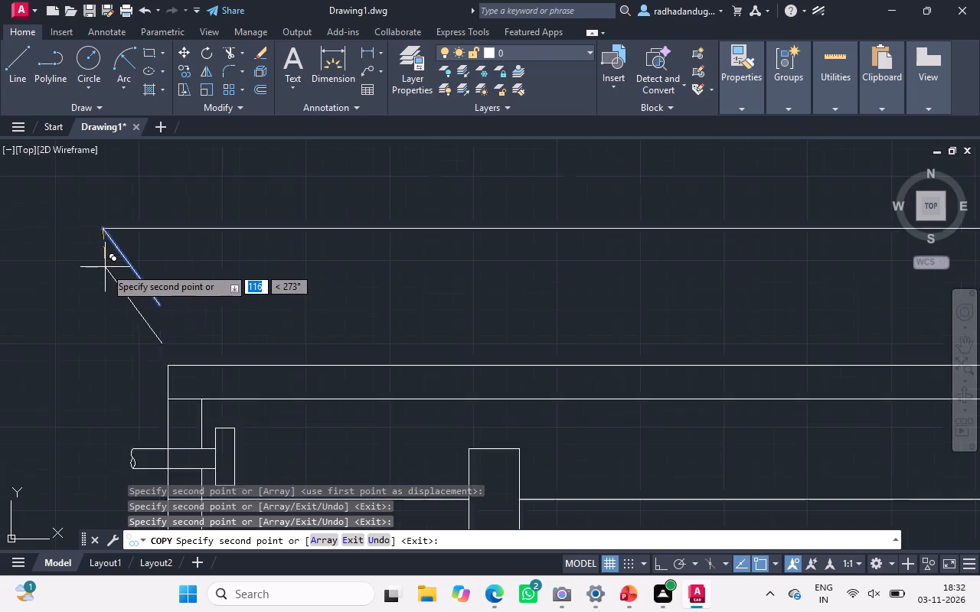
scroll(105, 267, "down", 2, "ctrl")
scroll(116, 252, "up", 4, "ctrl")
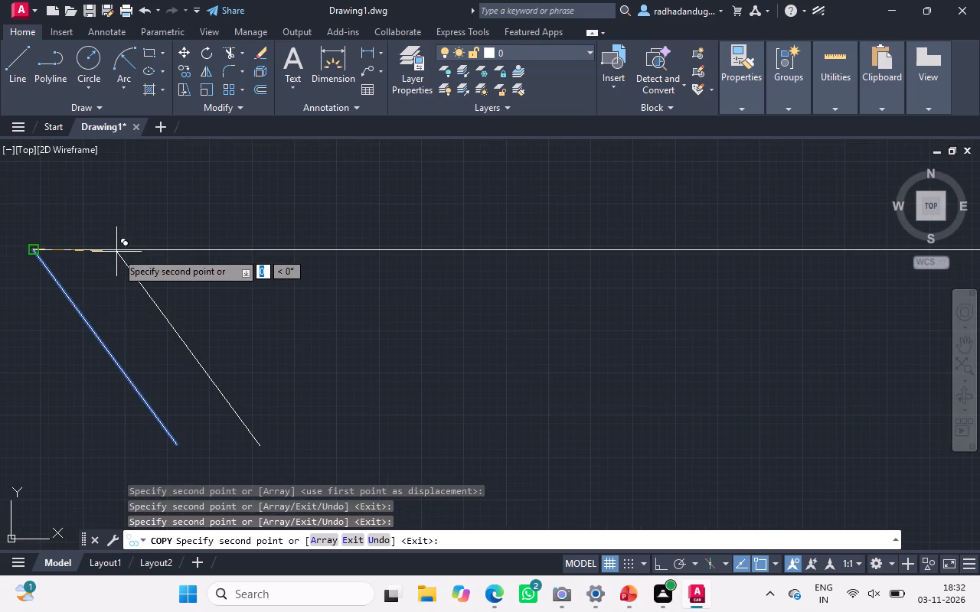
left_click(94, 249)
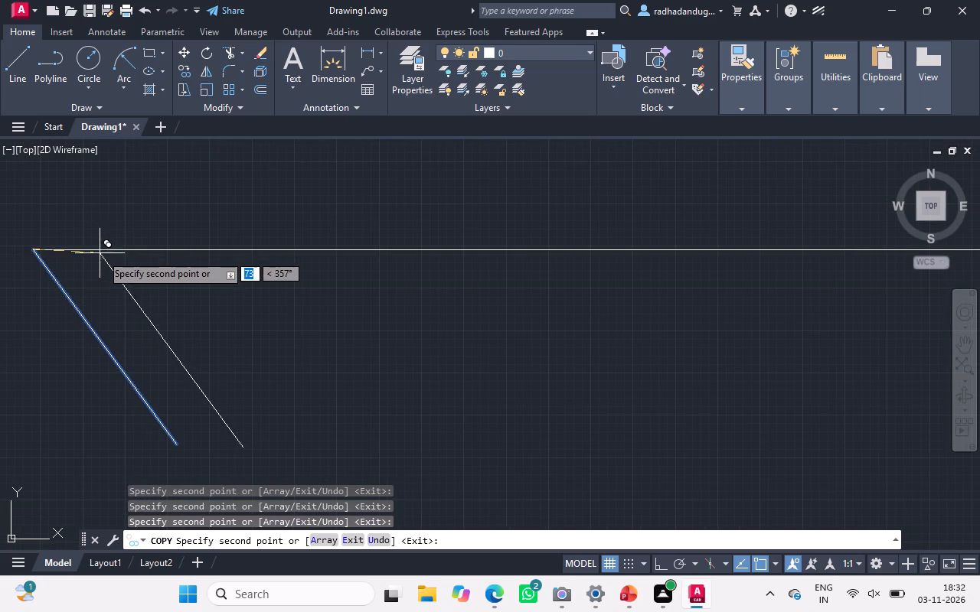
left_click(118, 267)
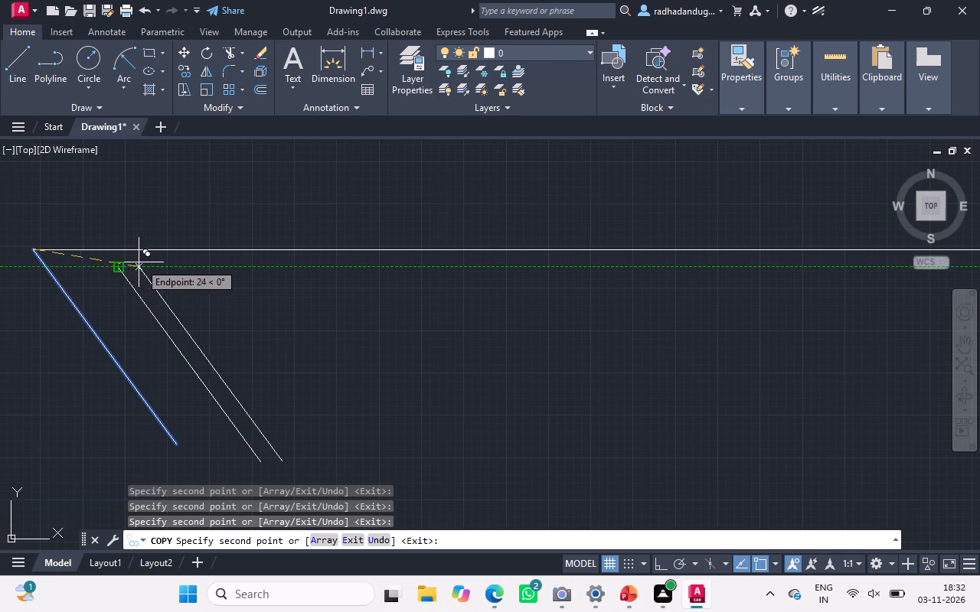
left_click(91, 278)
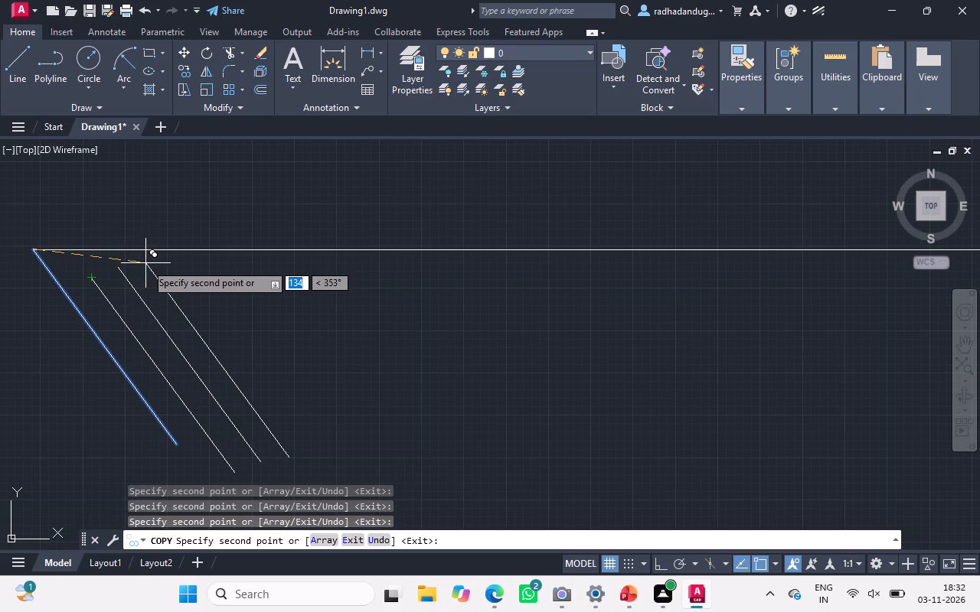
left_click(145, 263)
key("Escape")
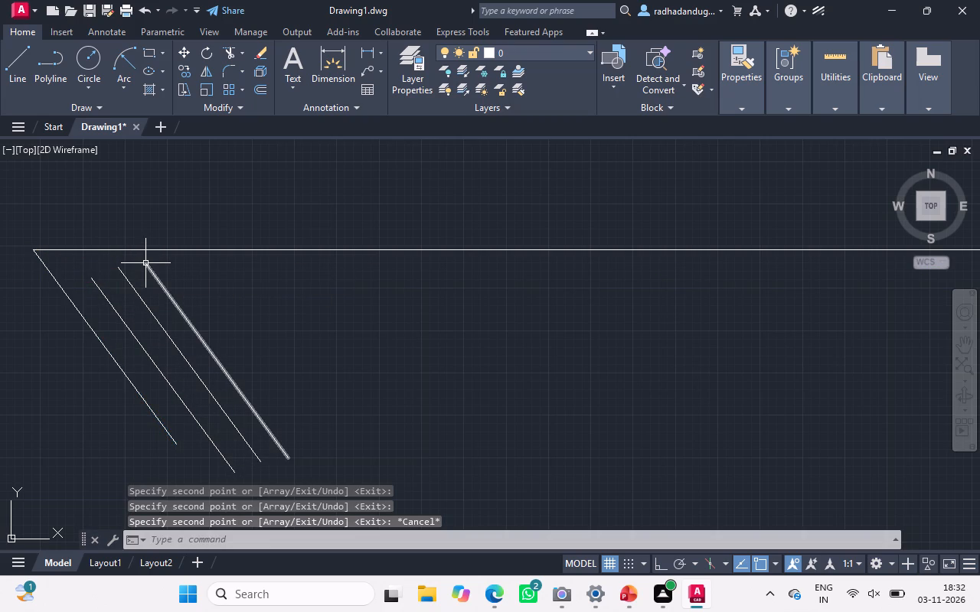
Extend the upper ends of the three copied slanted strokes to the long horizontal line.
type("ex")
key("space")
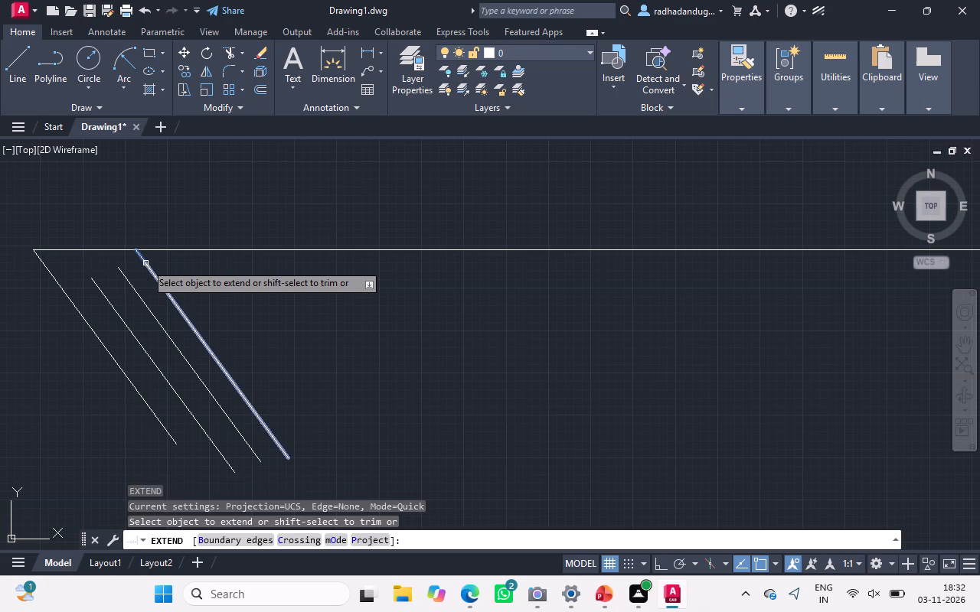
left_click_drag(145, 263, 123, 282)
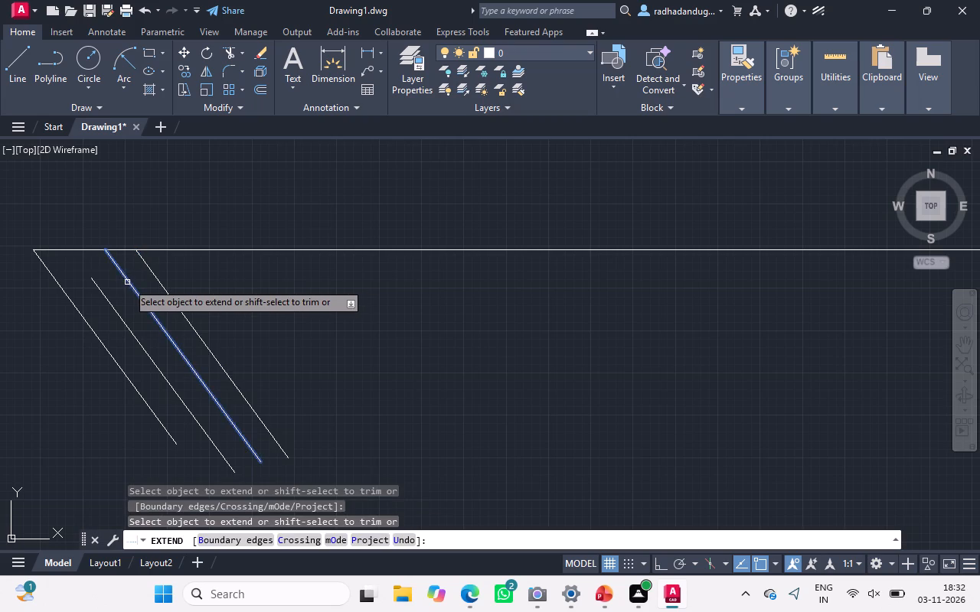
left_click(127, 282)
left_click(103, 299)
scroll(103, 299, "down", 1, "ctrl")
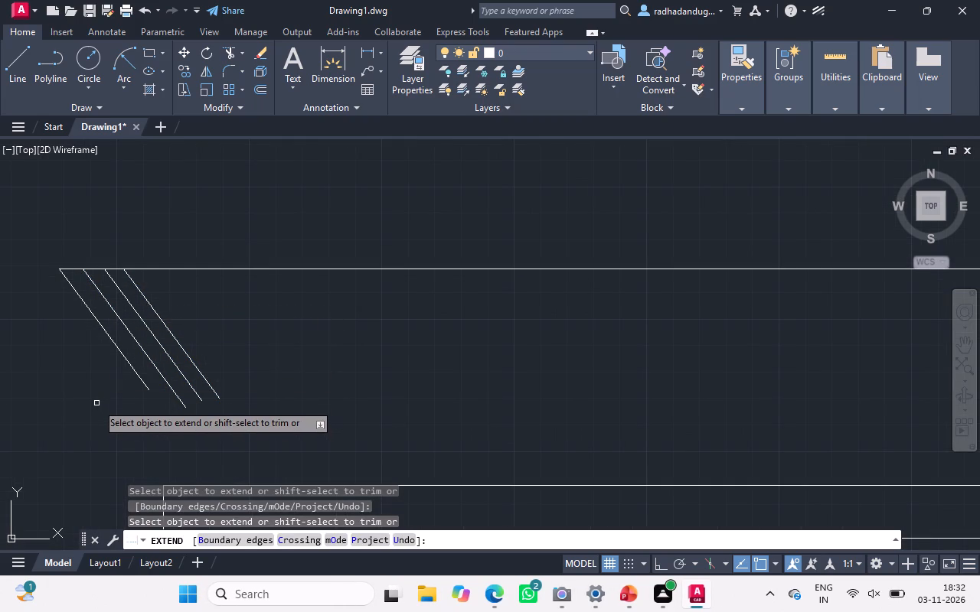
type("l")
key("space")
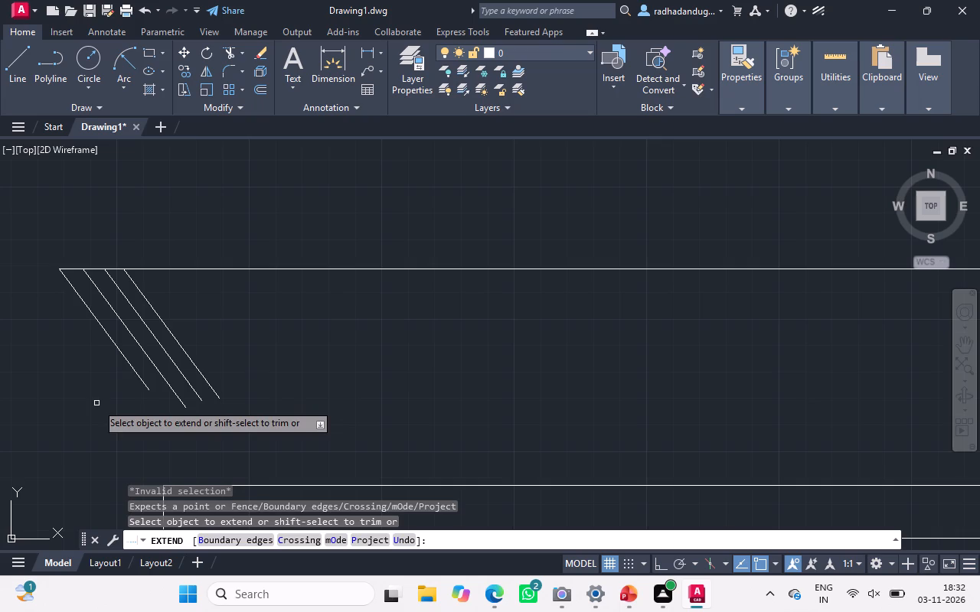
key("Escape")
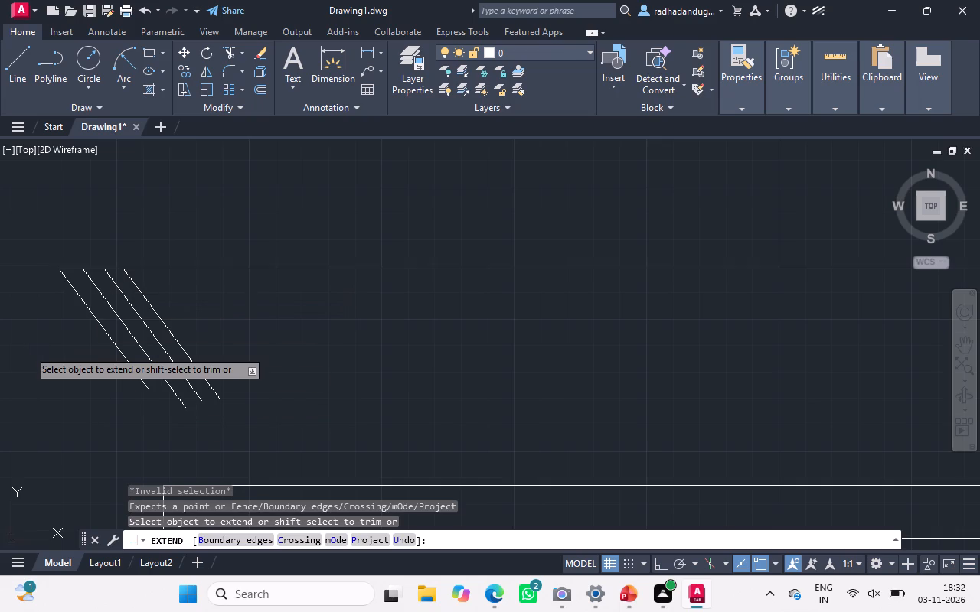
Draw an oppositely slanted line from the innermost stroke's top end down and outward, crossing the other strokes.
type("l")
key("space")
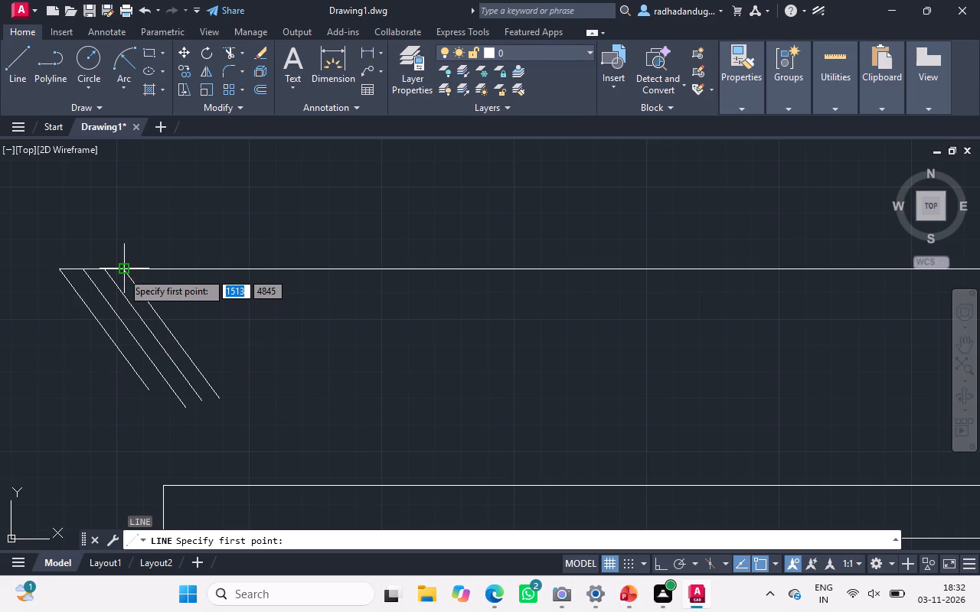
left_click_drag(122, 272, 51, 398)
left_click(51, 398)
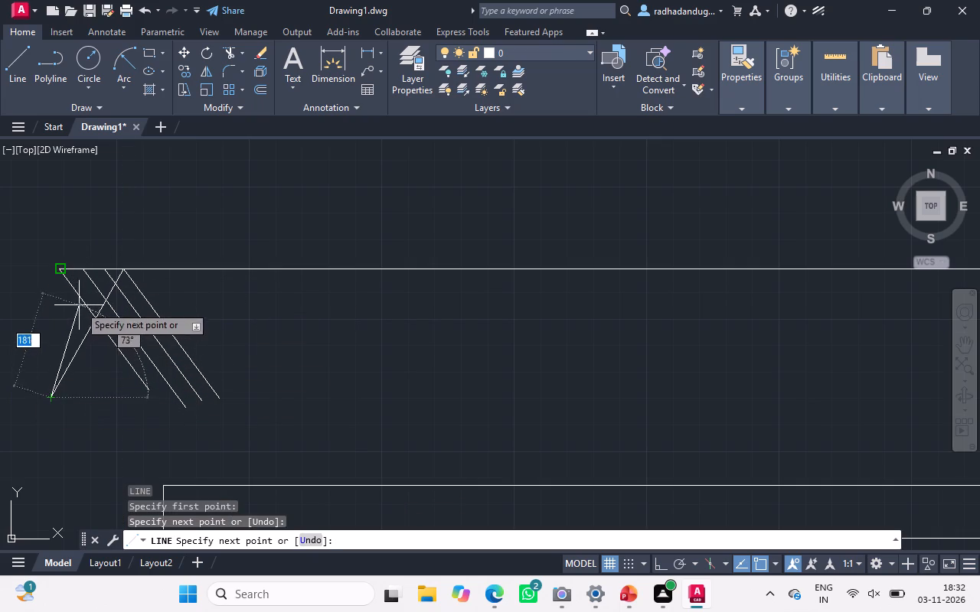
key("Escape")
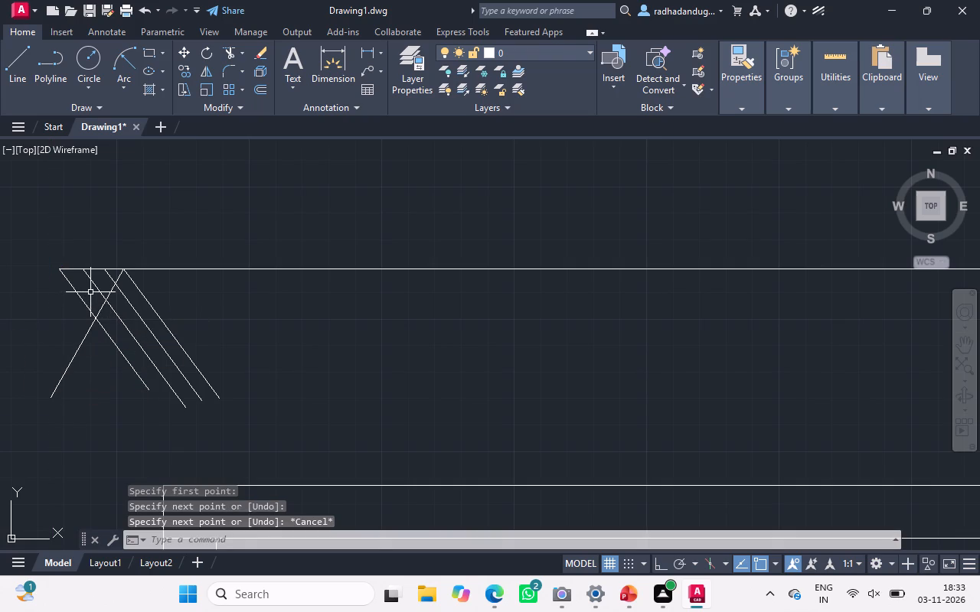
Copy the oppositely slanted line outward to make three more parallel strokes, crossing the first set near the long line's left end.
left_click(100, 310)
right_click(100, 310)
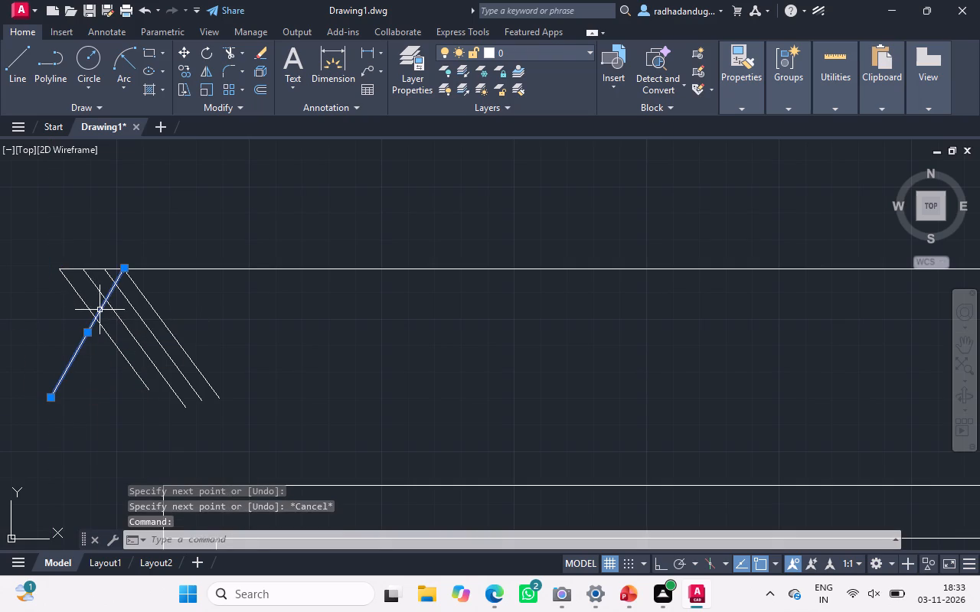
left_click(151, 330)
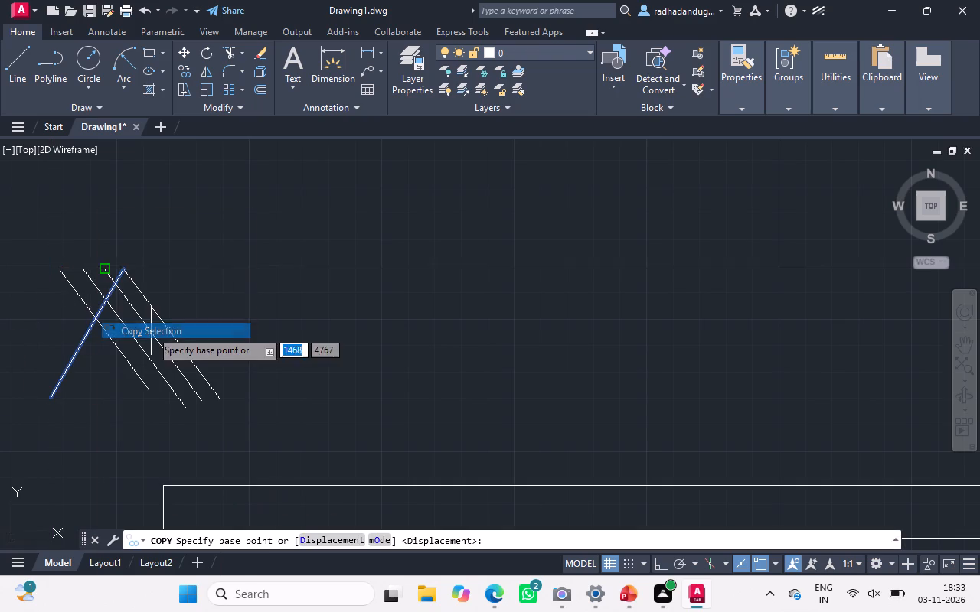
left_click_drag(109, 298, 106, 298)
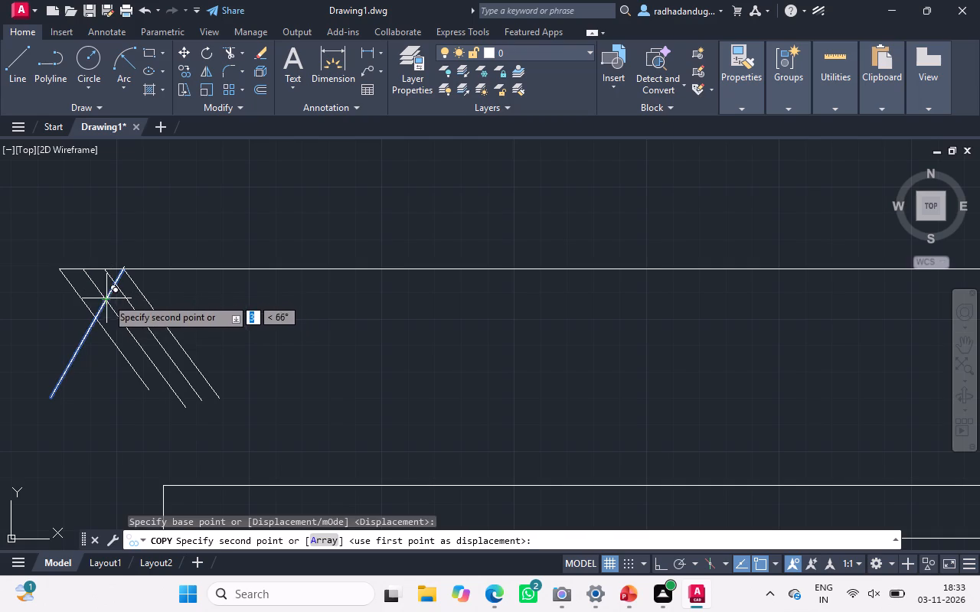
left_click_drag(106, 298, 93, 303)
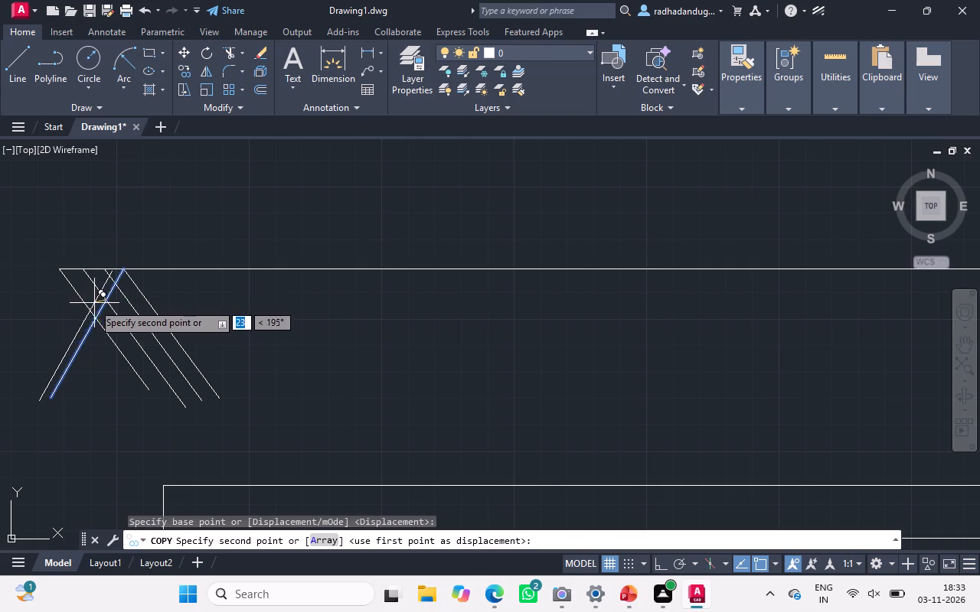
left_click_drag(93, 303, 92, 302)
scroll(92, 302, "up", 3, "ctrl")
scroll(77, 288, "down", 1, "ctrl")
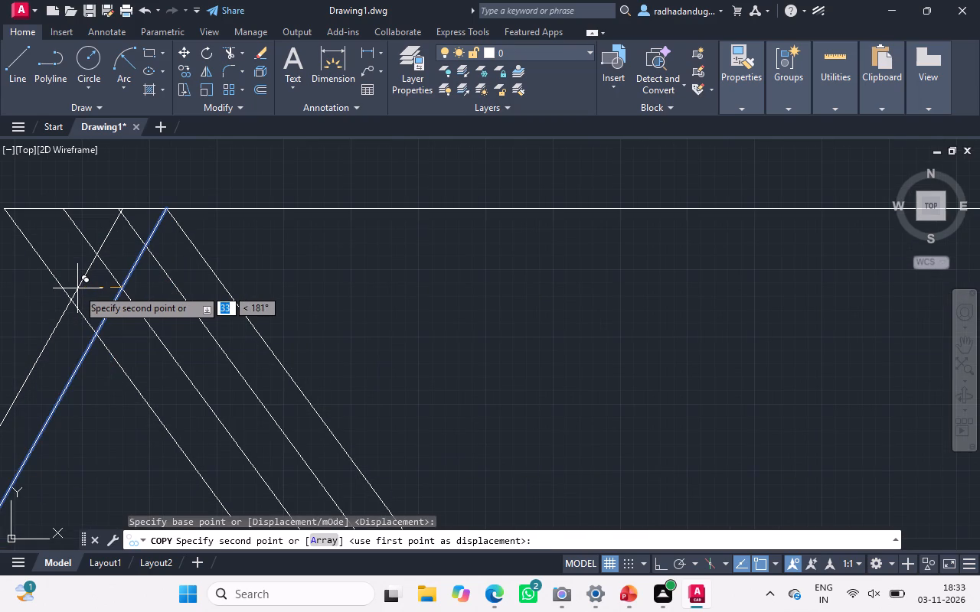
left_click(74, 288)
scroll(74, 288, "down", 1, "ctrl")
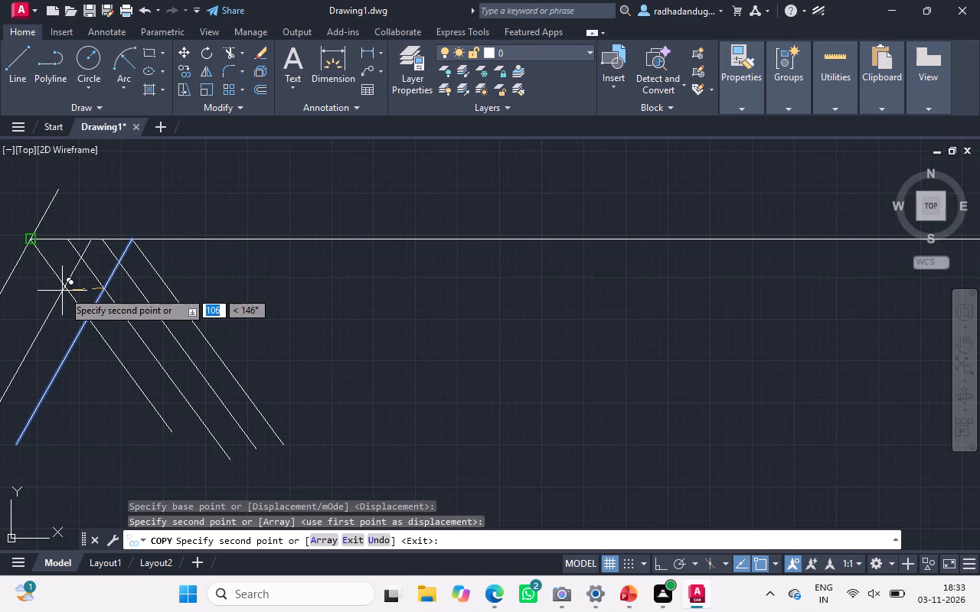
left_click(70, 304)
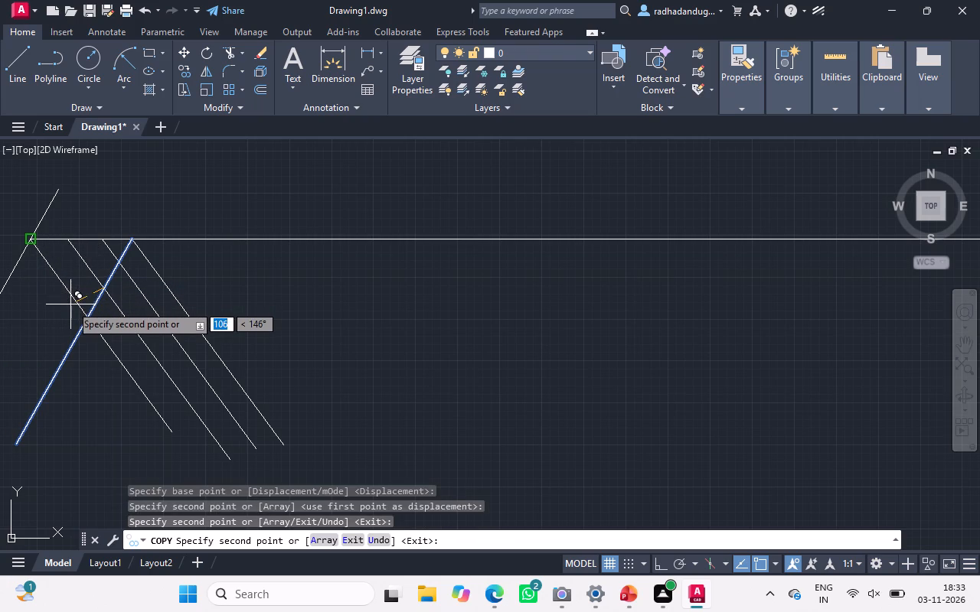
left_click(60, 309)
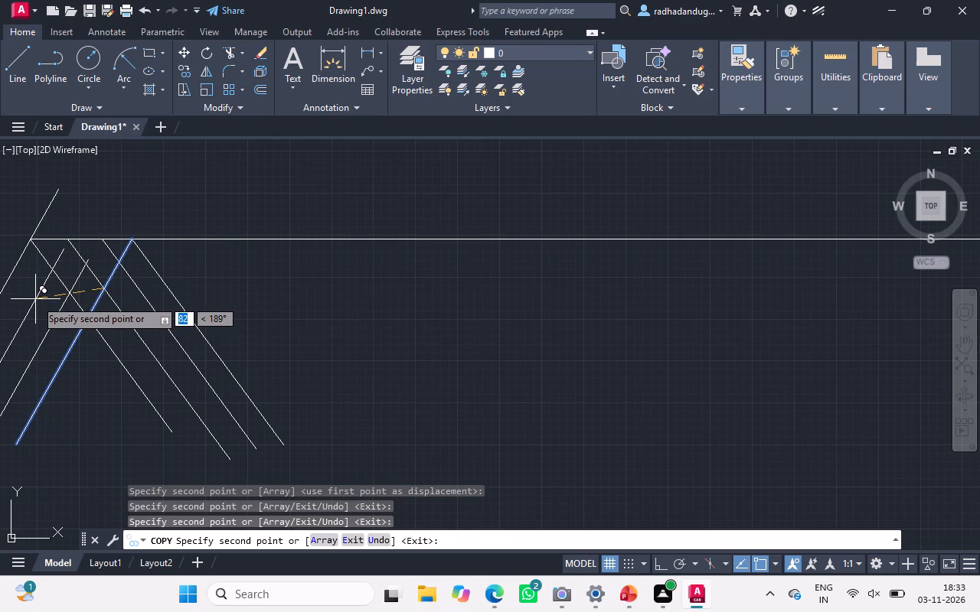
left_click(35, 299)
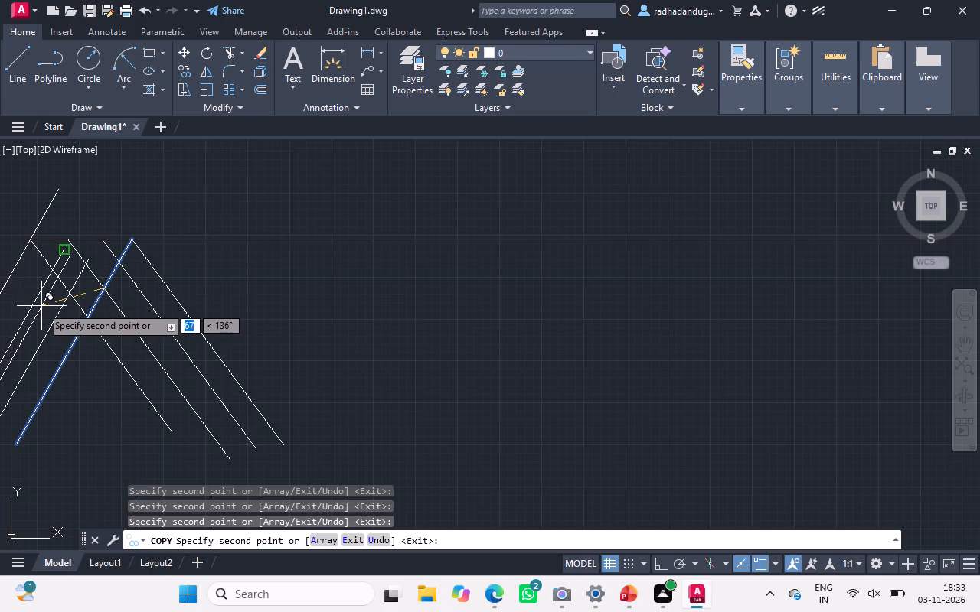
scroll(41, 306, "down", 2, "ctrl")
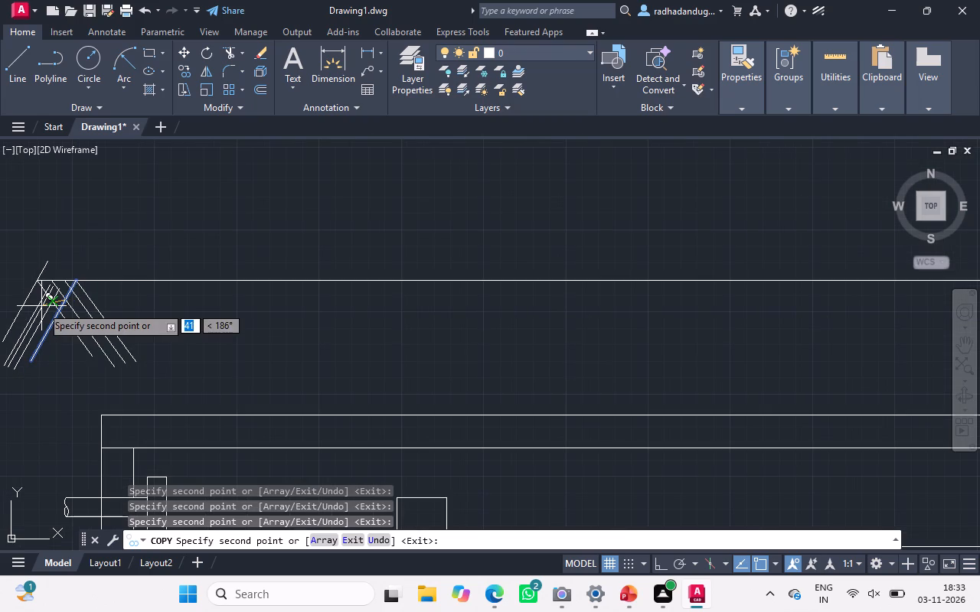
key("Escape")
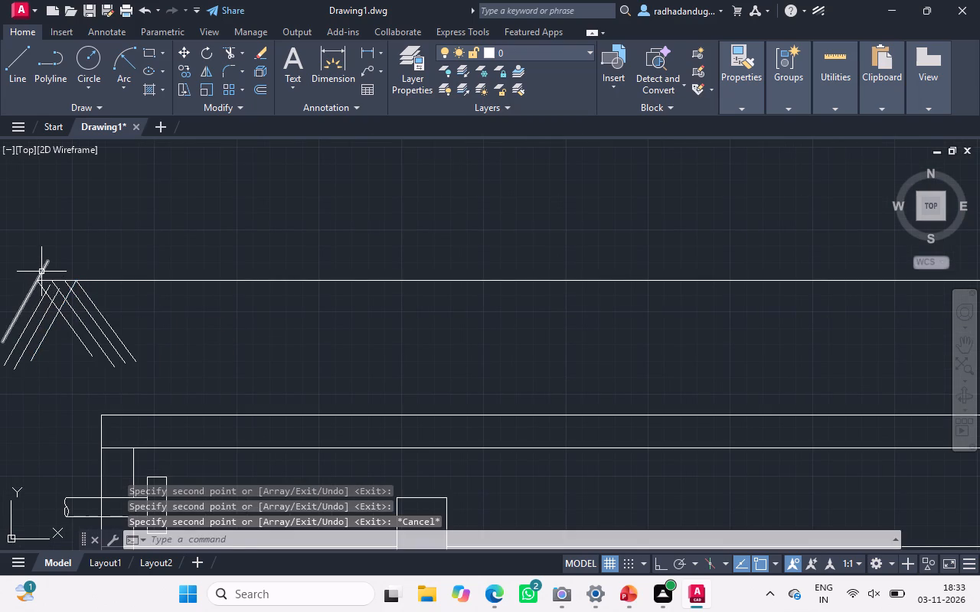
Trim off the part of the outermost oppositely slanted stroke that projects above the long horizontal line.
type("tr")
key("space")
key("space")
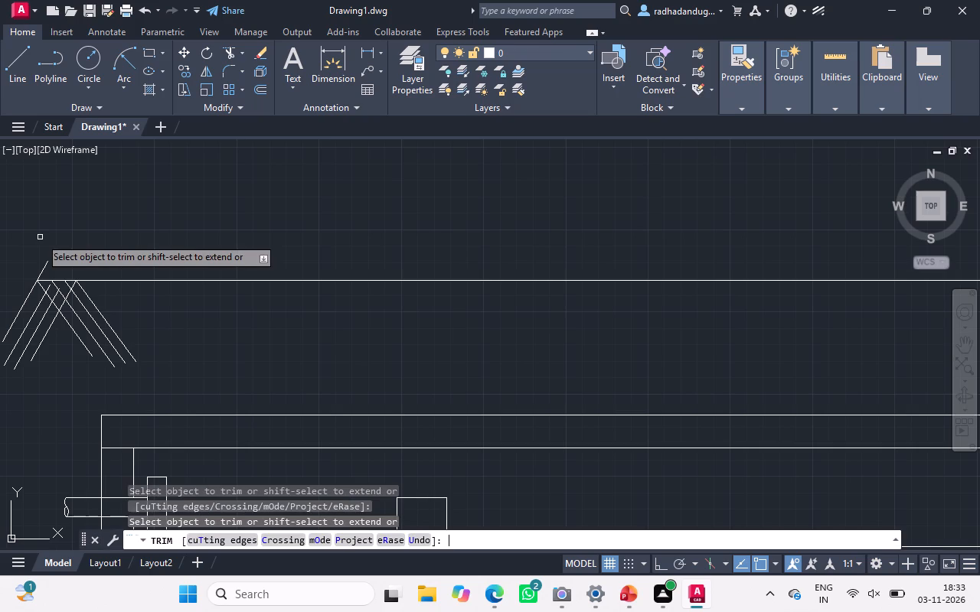
left_click(47, 268)
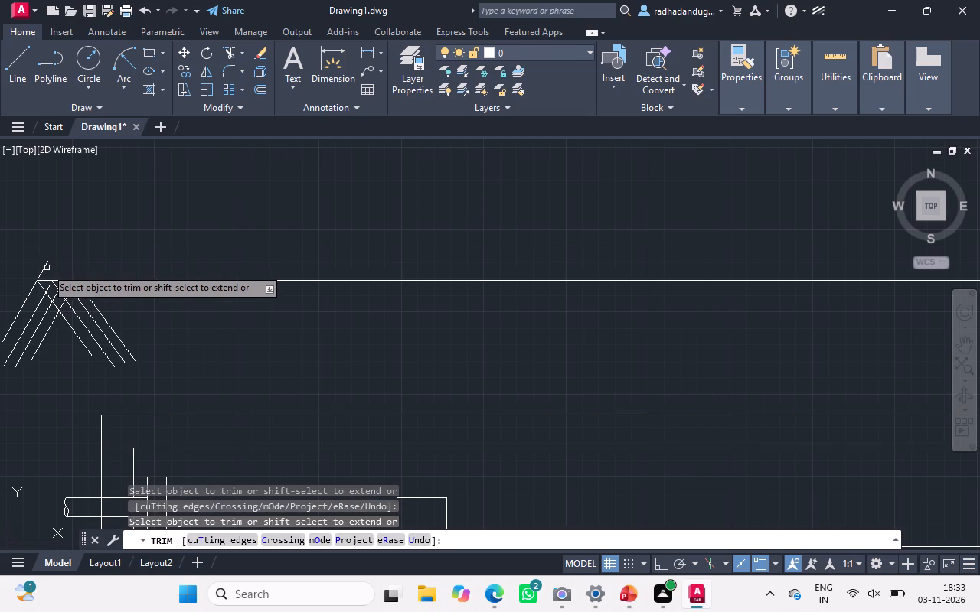
left_click(44, 266)
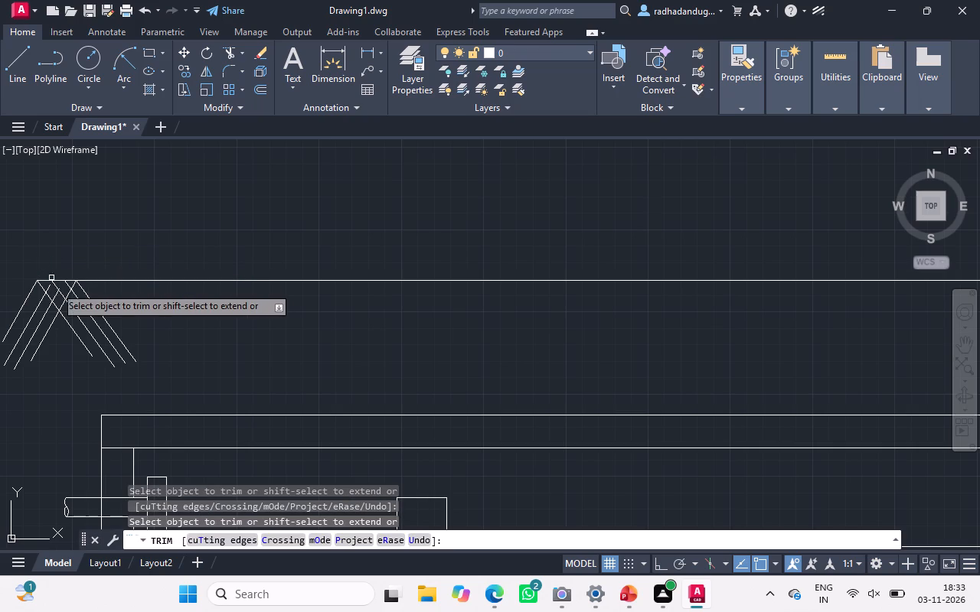
key("Escape")
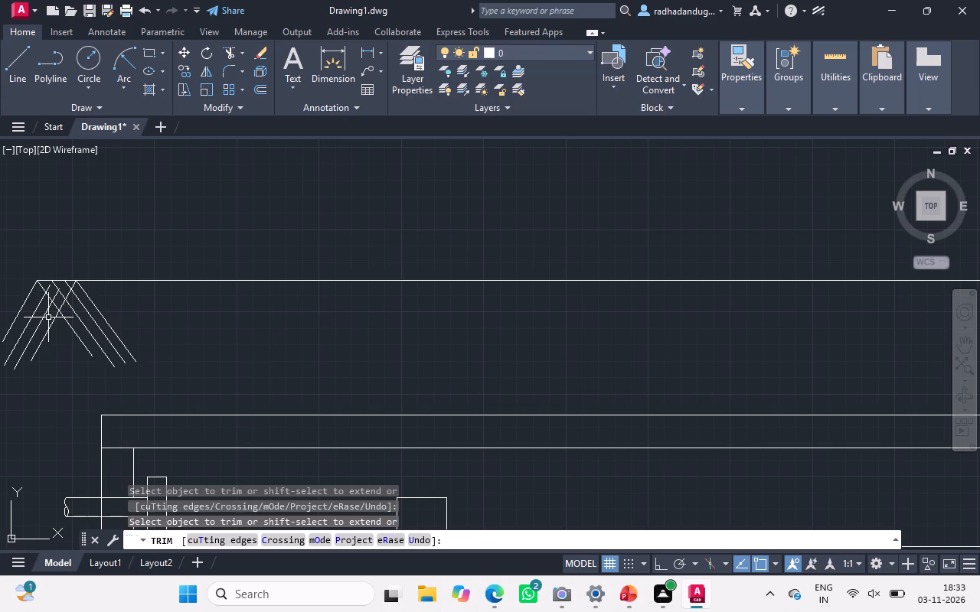
Extend the upper ends of the short slanted strokes near the long line's left end up to that line.
type("ex")
key("space")
key("space")
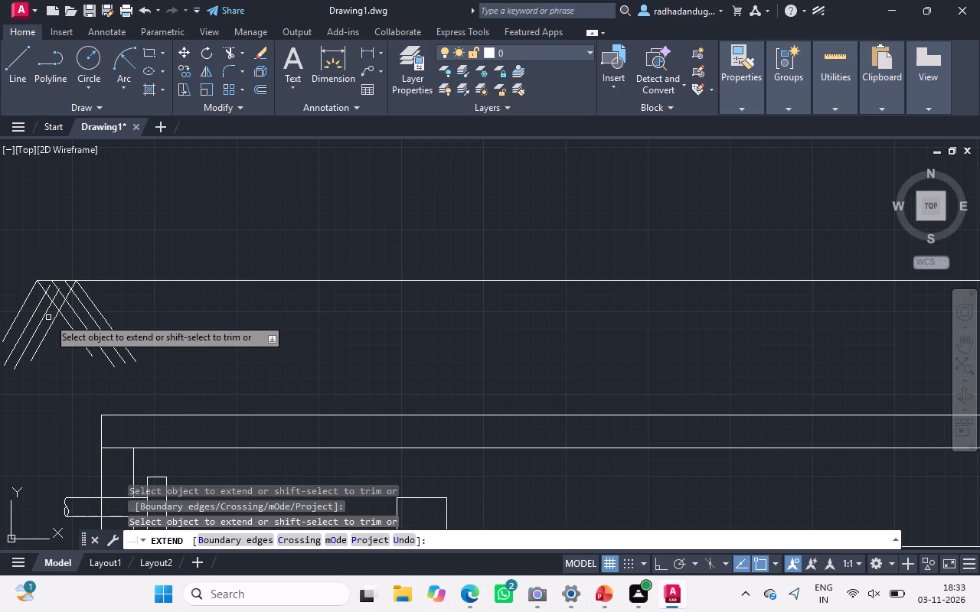
left_click(38, 308)
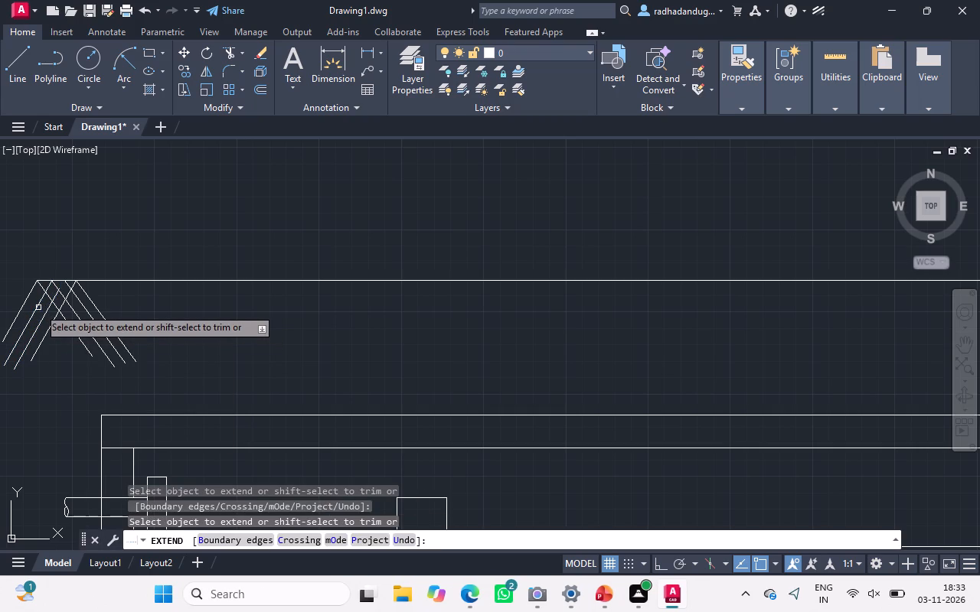
left_click(44, 315)
scroll(44, 315, "down", 1, "ctrl")
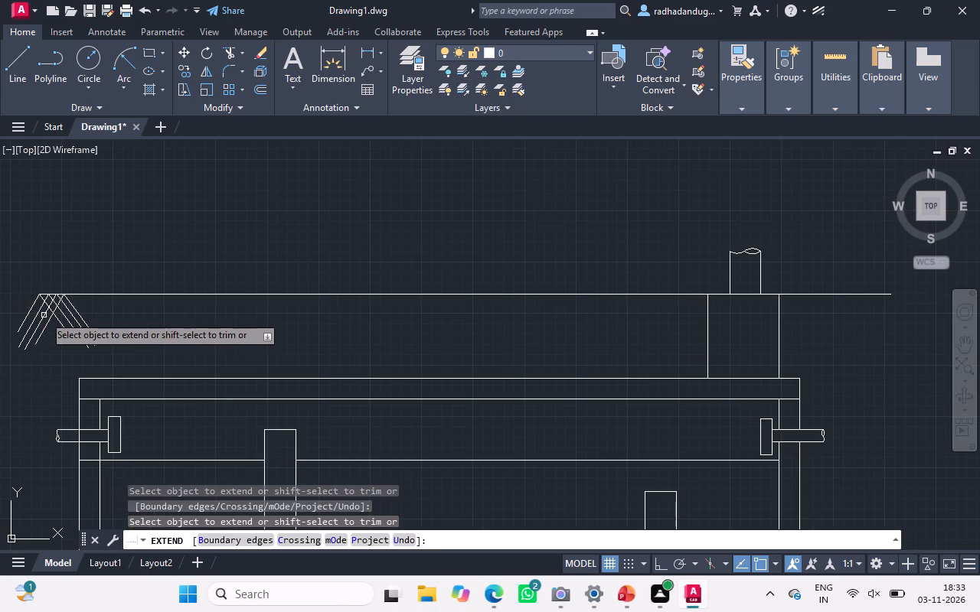
scroll(48, 324, "down", 2, "ctrl")
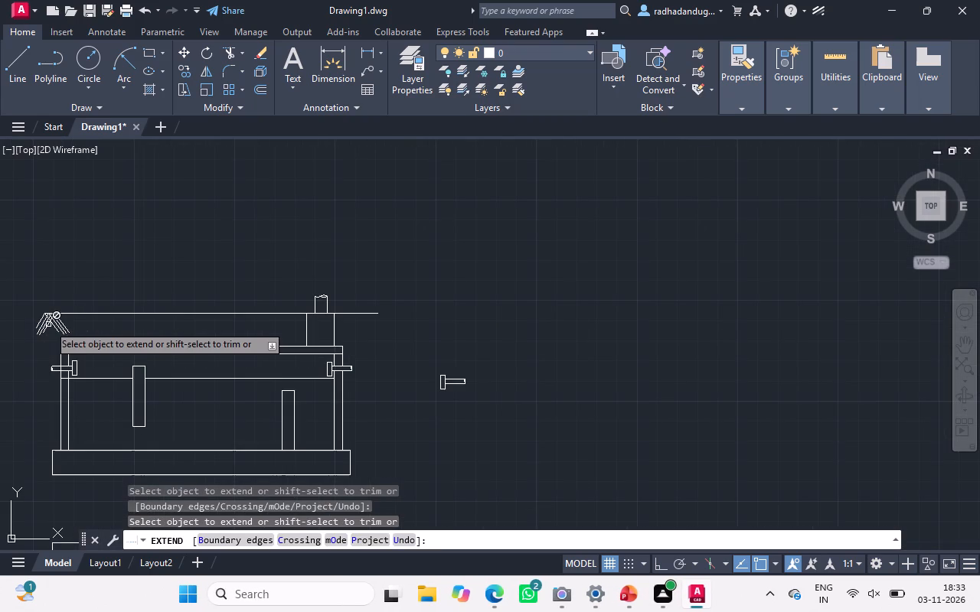
scroll(48, 324, "down", 1, "ctrl")
scroll(48, 324, "up", 4, "ctrl")
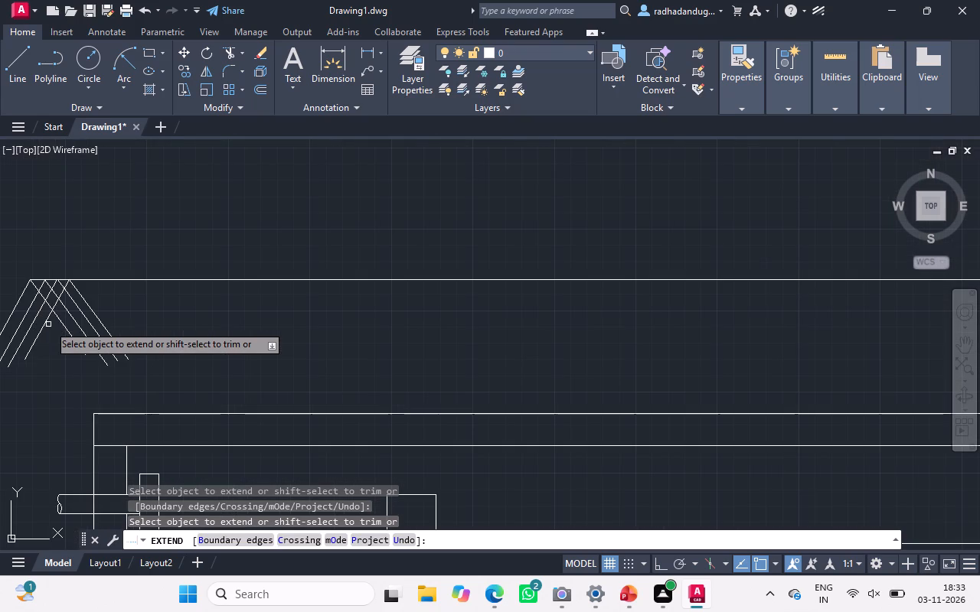
scroll(60, 337, "down", 2, "ctrl")
scroll(60, 337, "up", 1, "ctrl")
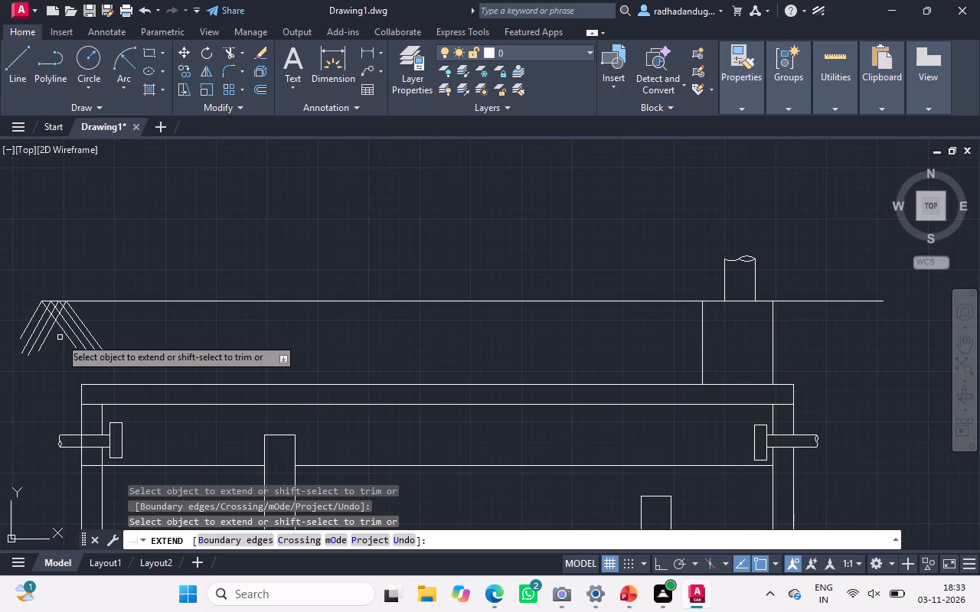
key("Escape")
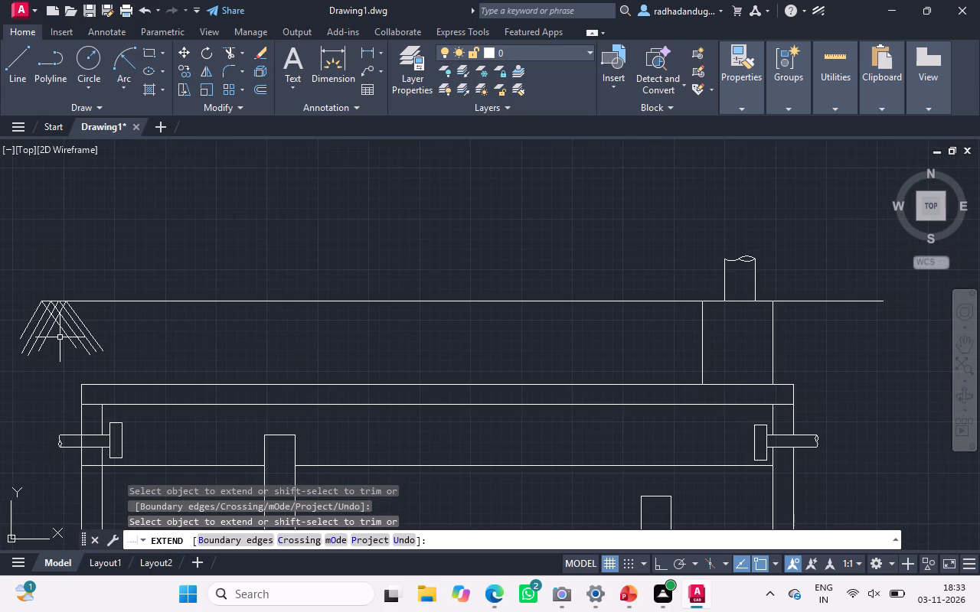
Draw a near-horizontal cutting line from the outermost slanted stroke's lower end across all the crossed strokes and past them.
type("l")
key("space")
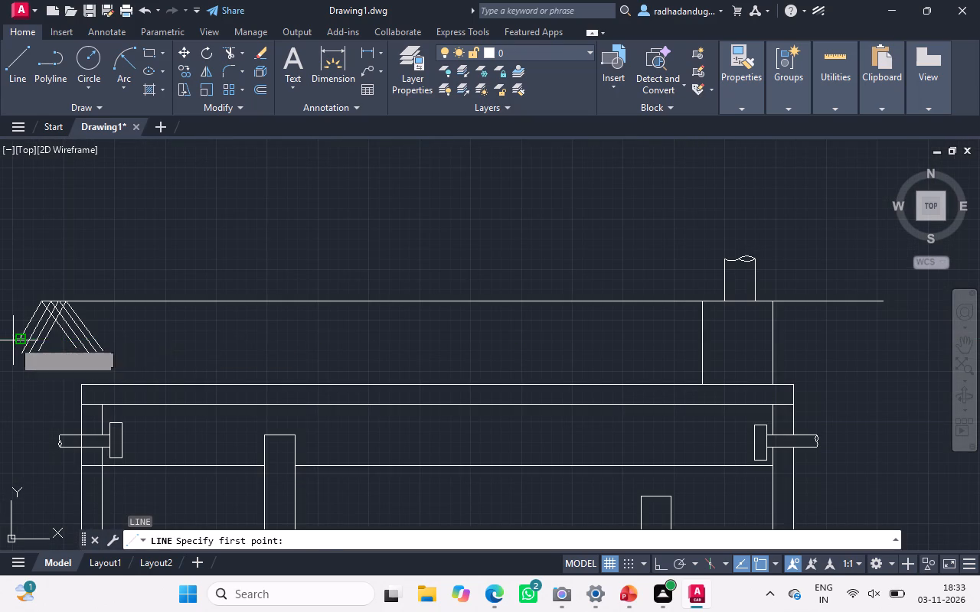
left_click_drag(13, 340, 136, 330)
left_click(137, 330)
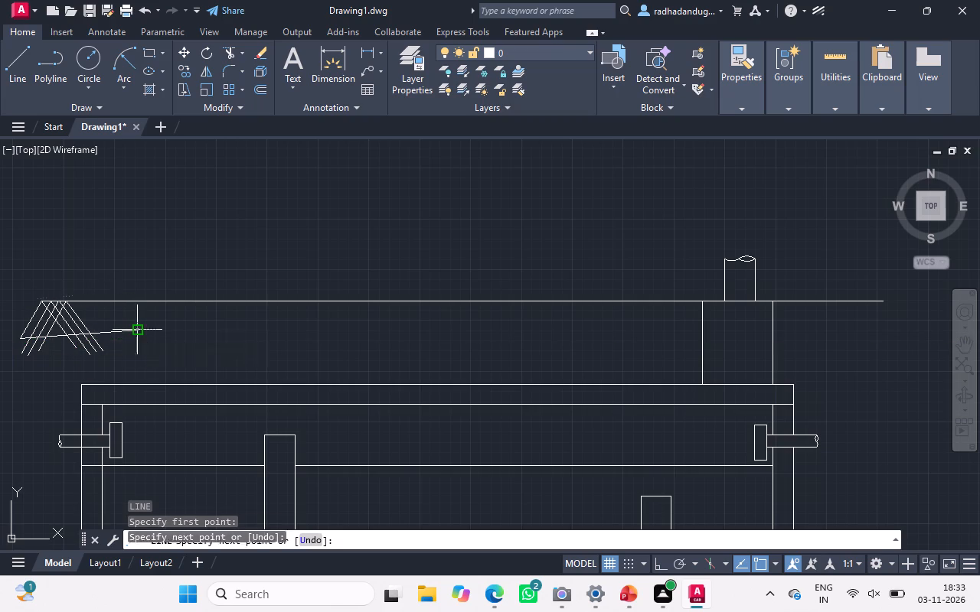
key("Escape")
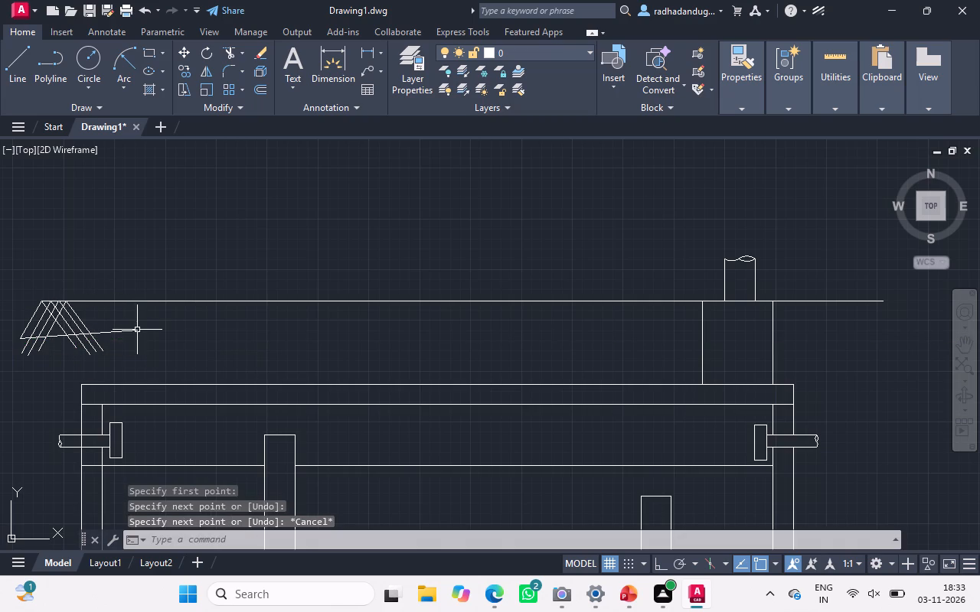
key("Escape")
key("Escape")
key("Escape")
Trim off the lower ends of the crossed strokes that project below the cutting line.
type("tr")
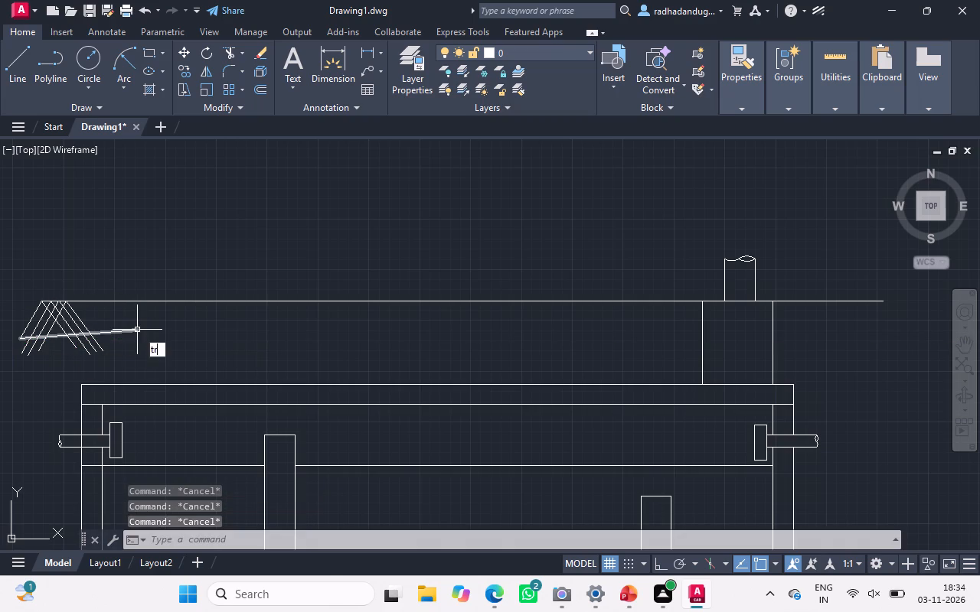
key("space")
key("space")
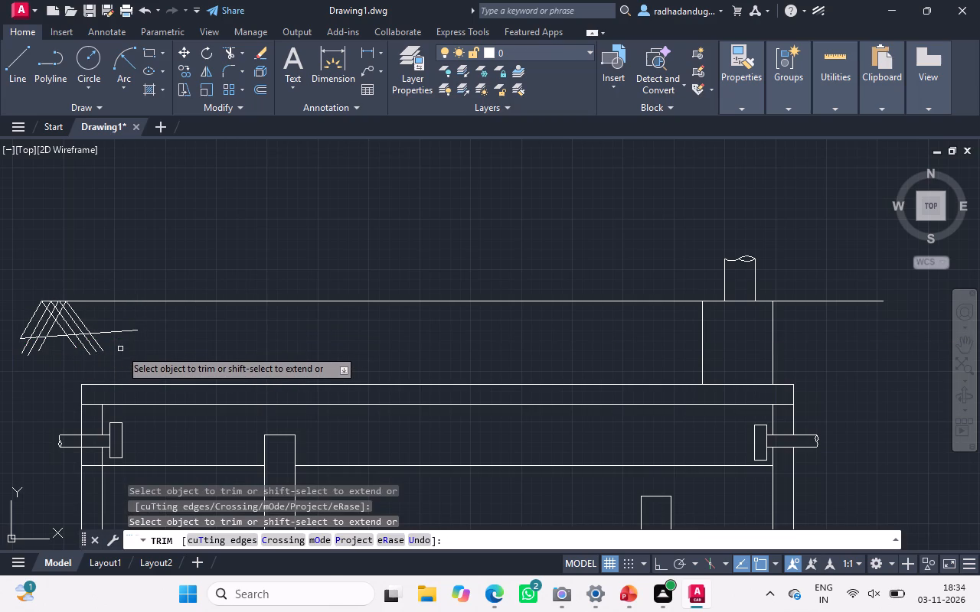
left_click_drag(120, 349, 18, 349)
scroll(63, 347, "left", 1)
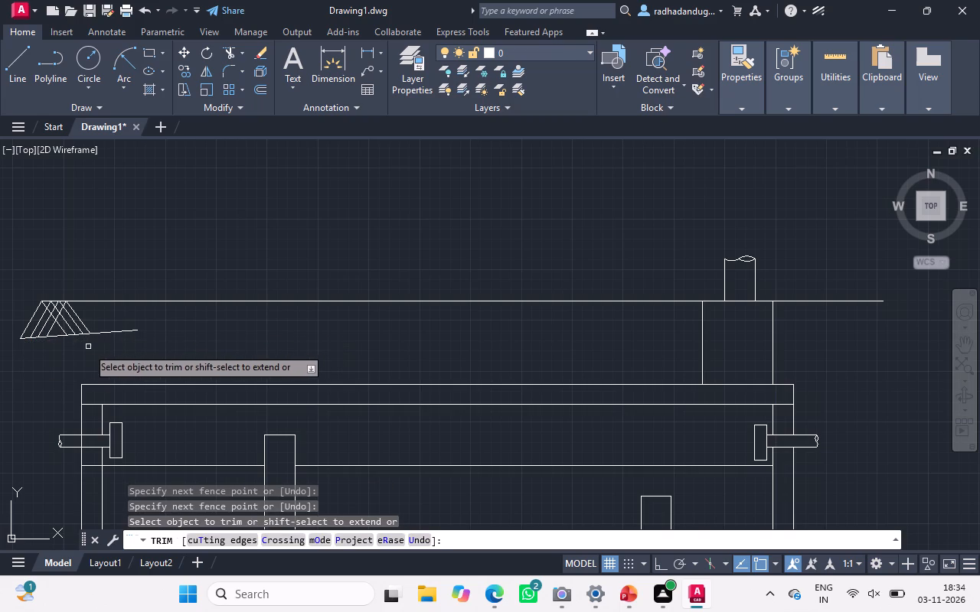
key("Escape")
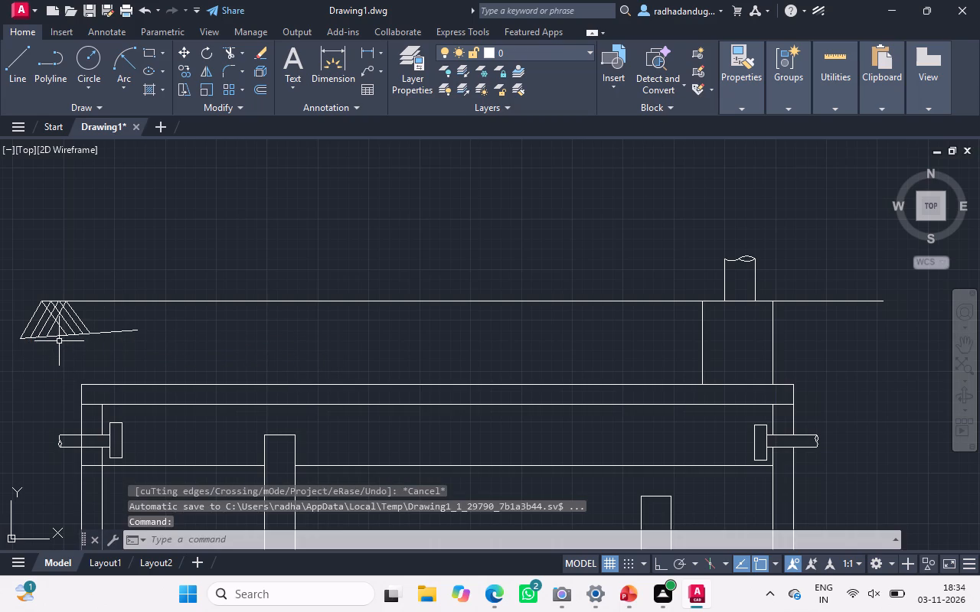
Erase the cutting line beneath the crossed strokes.
left_click(59, 336)
key("Delete")
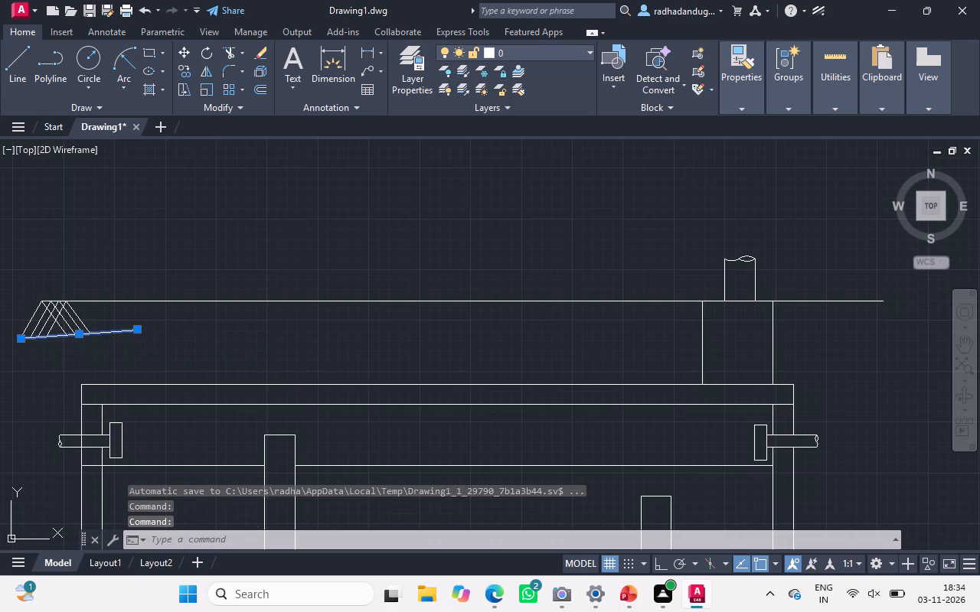
Copy the whole group of crossed strokes along the long top line, once a short way inward and once at its right end.
scroll(59, 336, "down", 2, "ctrl")
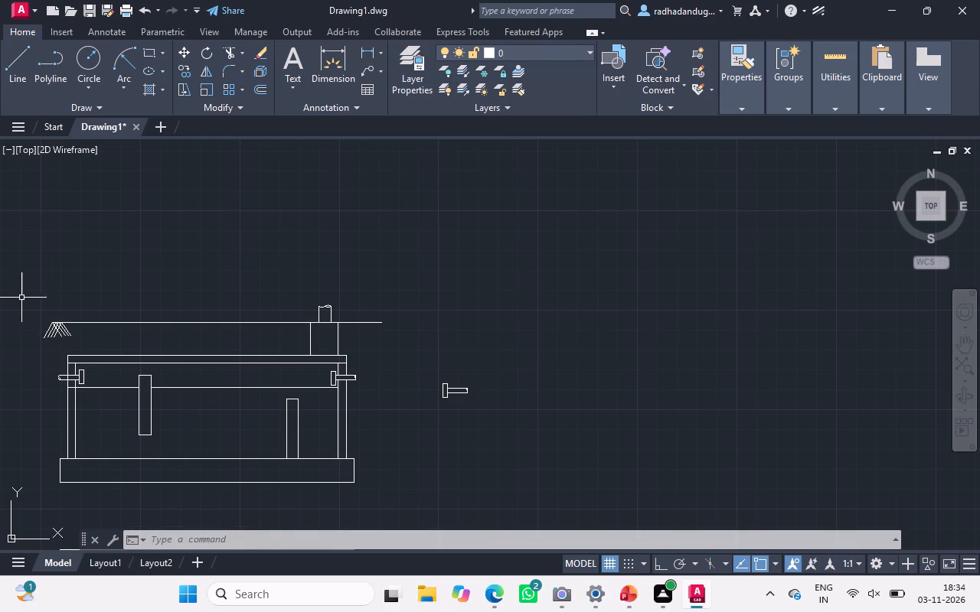
left_click_drag(23, 298, 30, 343)
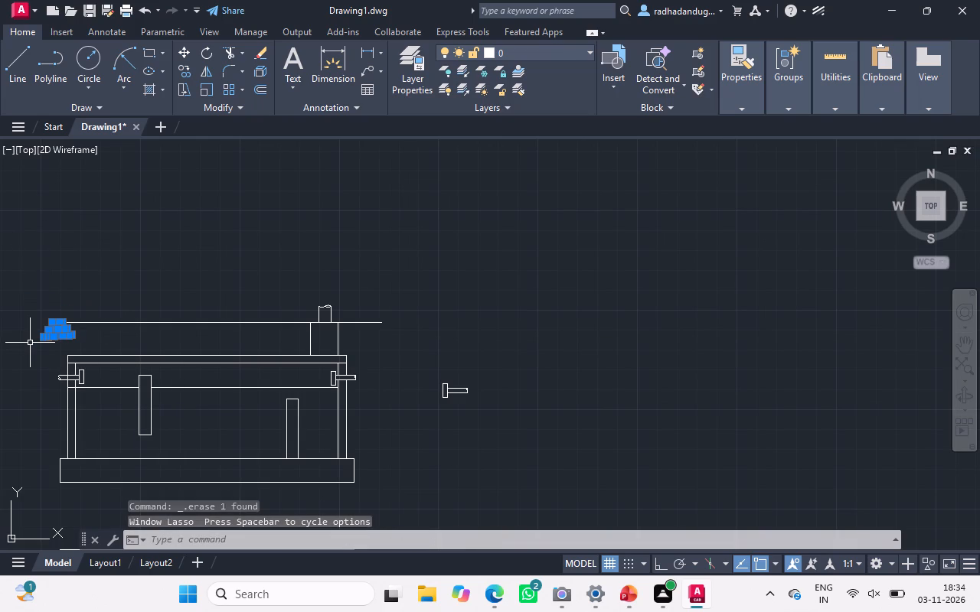
right_click(30, 343)
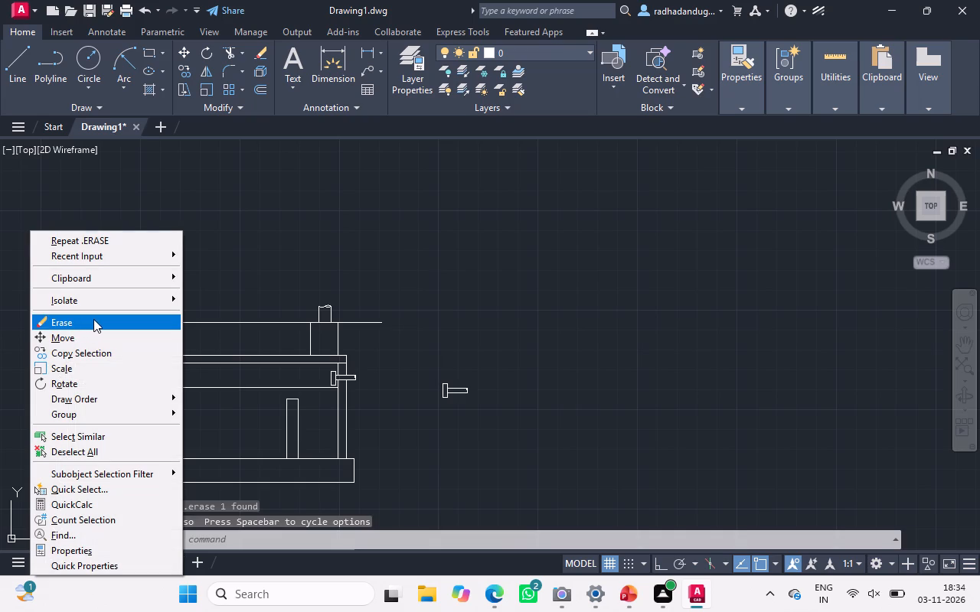
left_click(84, 354)
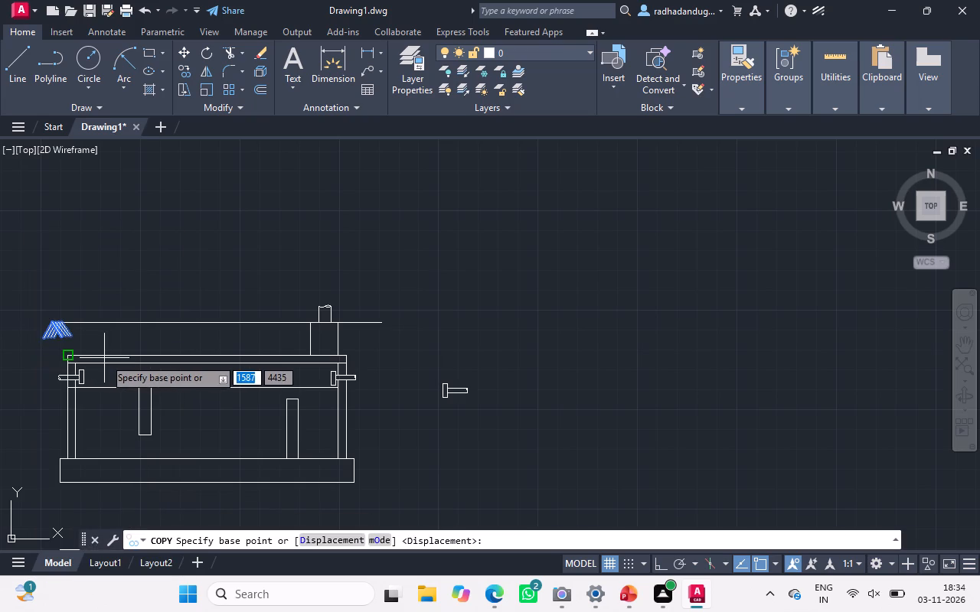
scroll(104, 356, "up", 3, "ctrl")
scroll(104, 356, "down", 2, "ctrl")
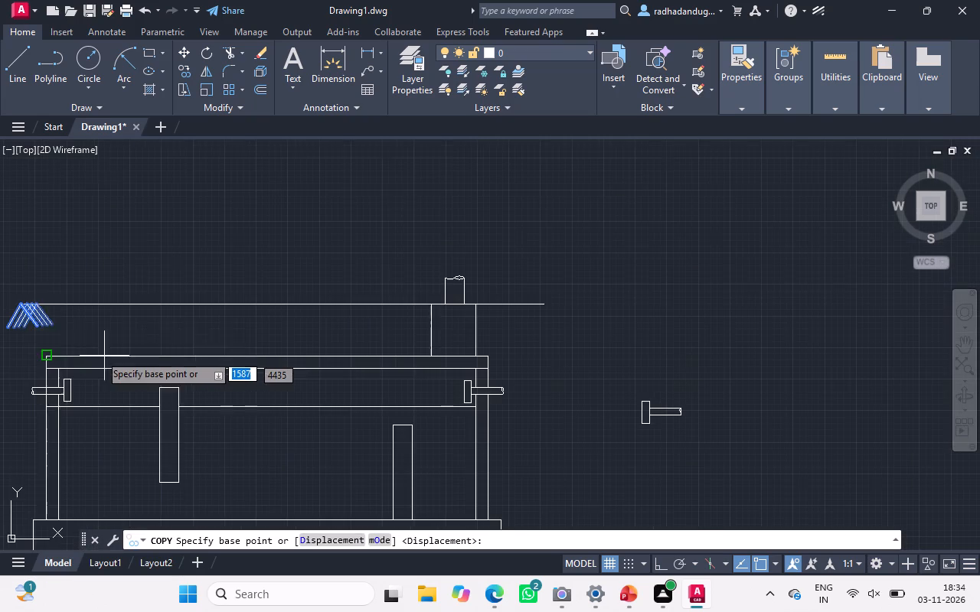
left_click(39, 308)
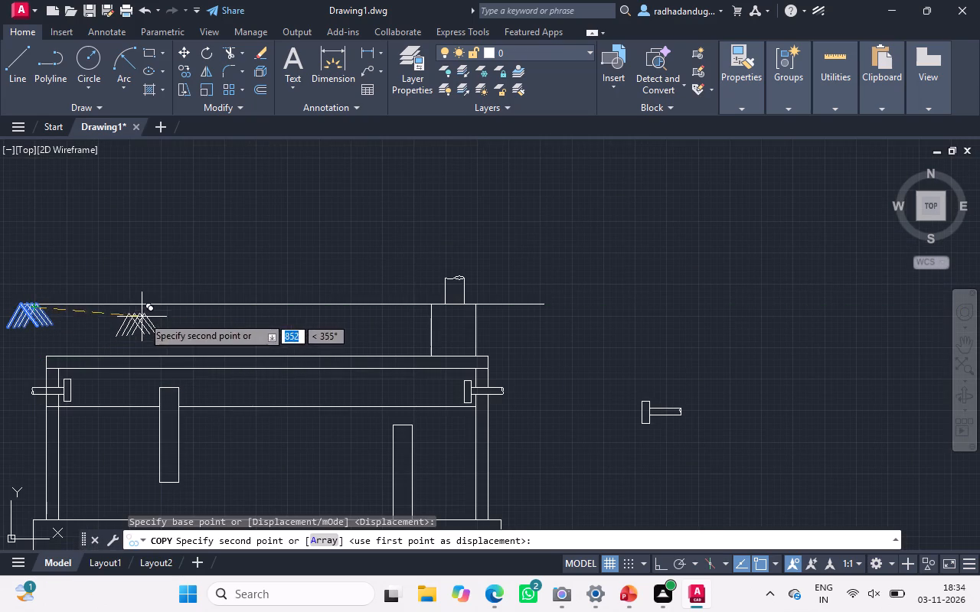
left_click(149, 314)
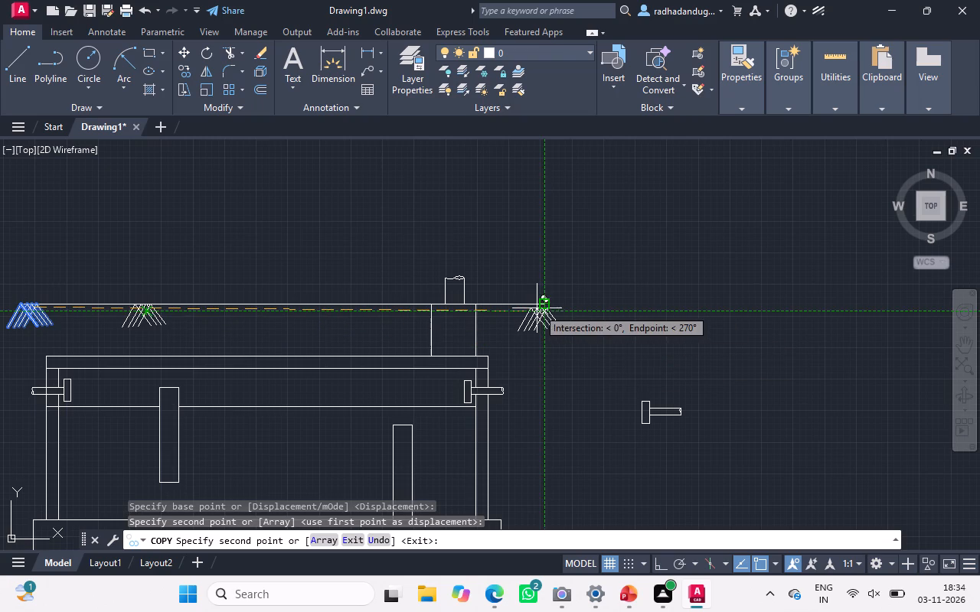
scroll(536, 308, "up", 4, "ctrl")
left_click(527, 291)
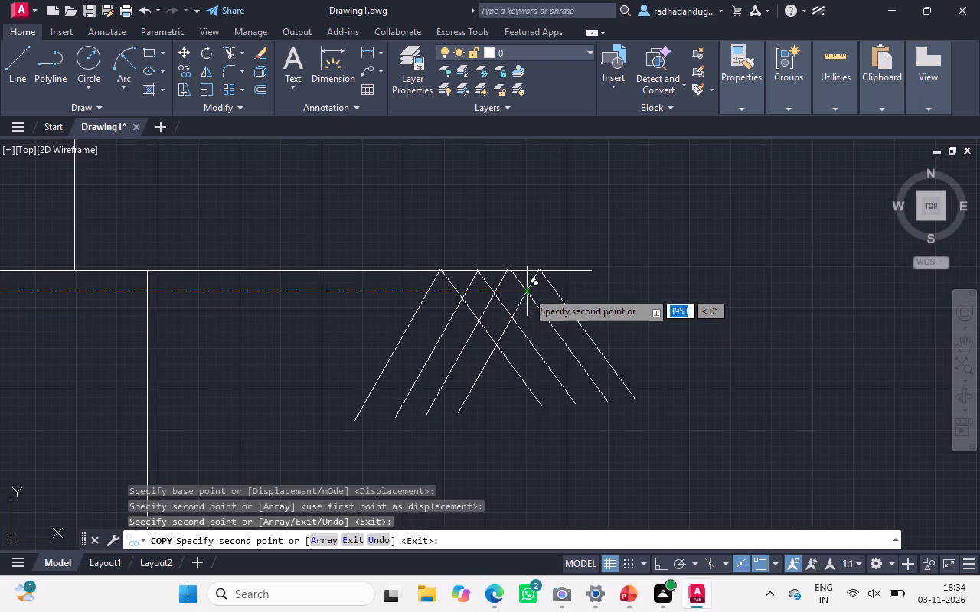
scroll(527, 291, "down", 5, "ctrl")
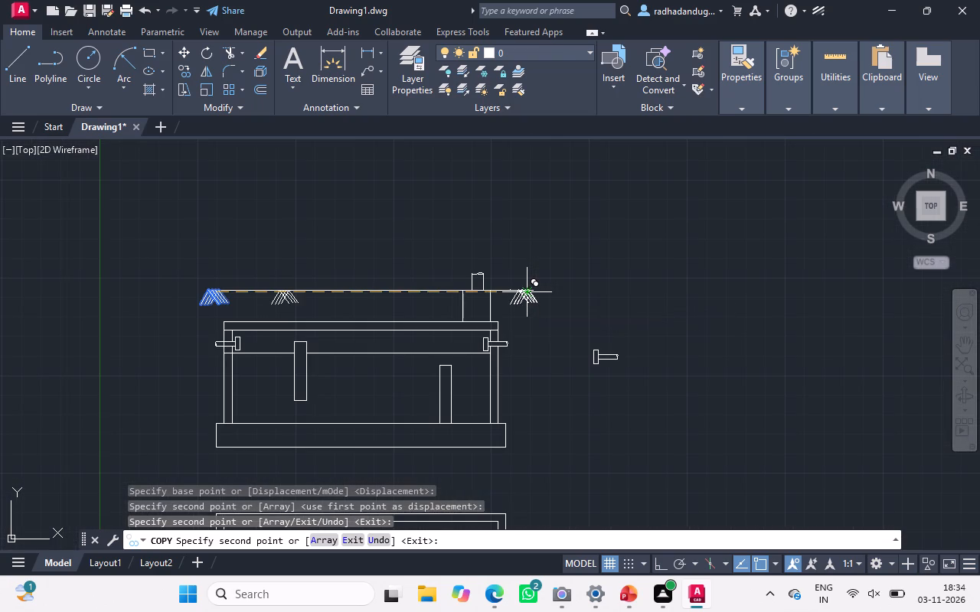
key("Escape")
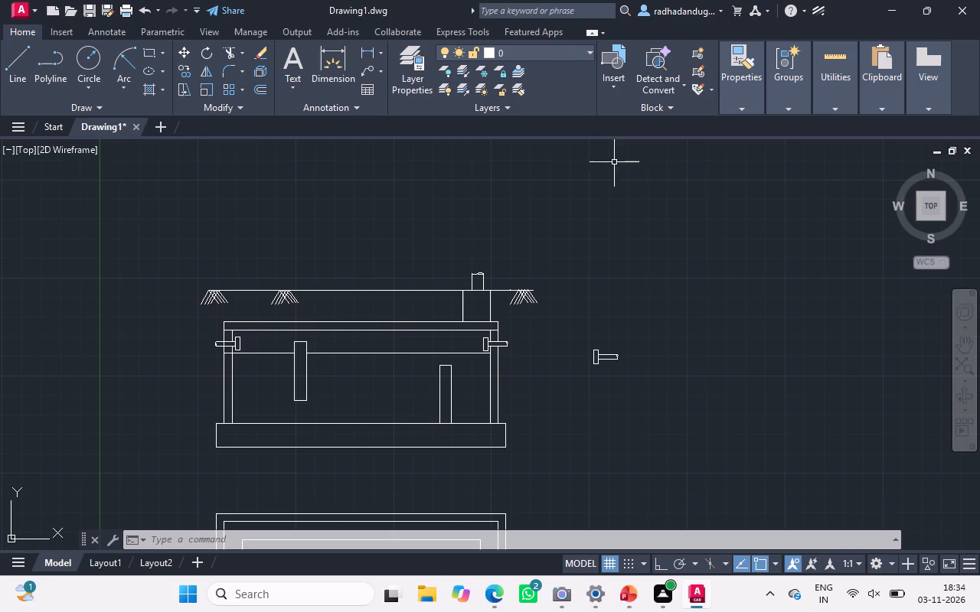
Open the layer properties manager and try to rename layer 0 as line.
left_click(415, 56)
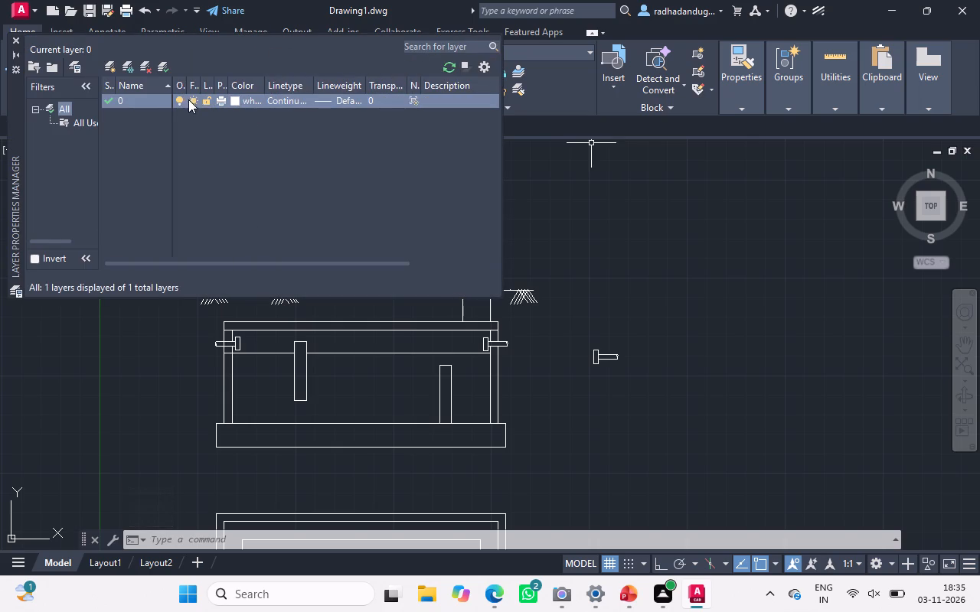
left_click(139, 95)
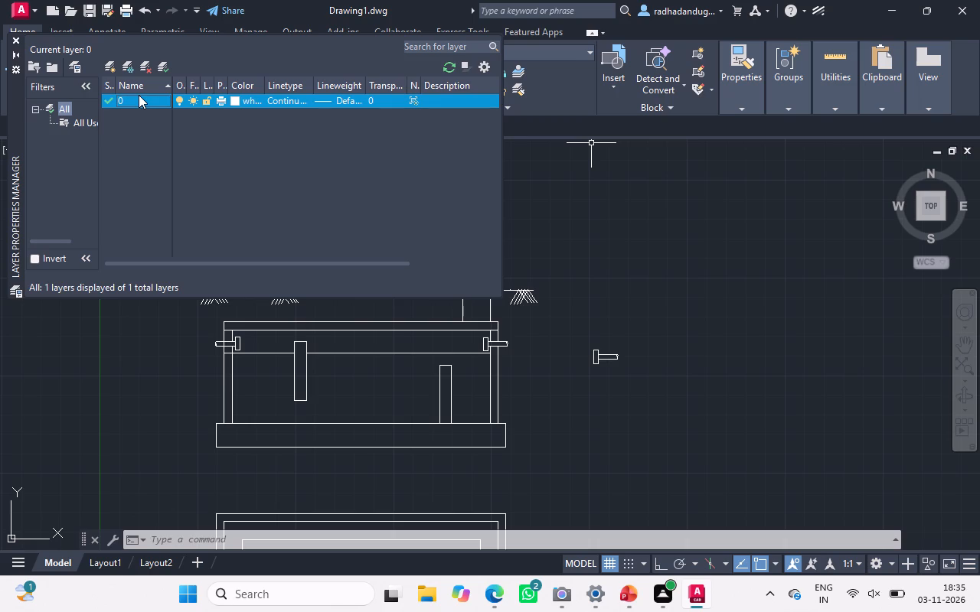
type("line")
Lock layer 0.
scroll(157, 101, "right", 1)
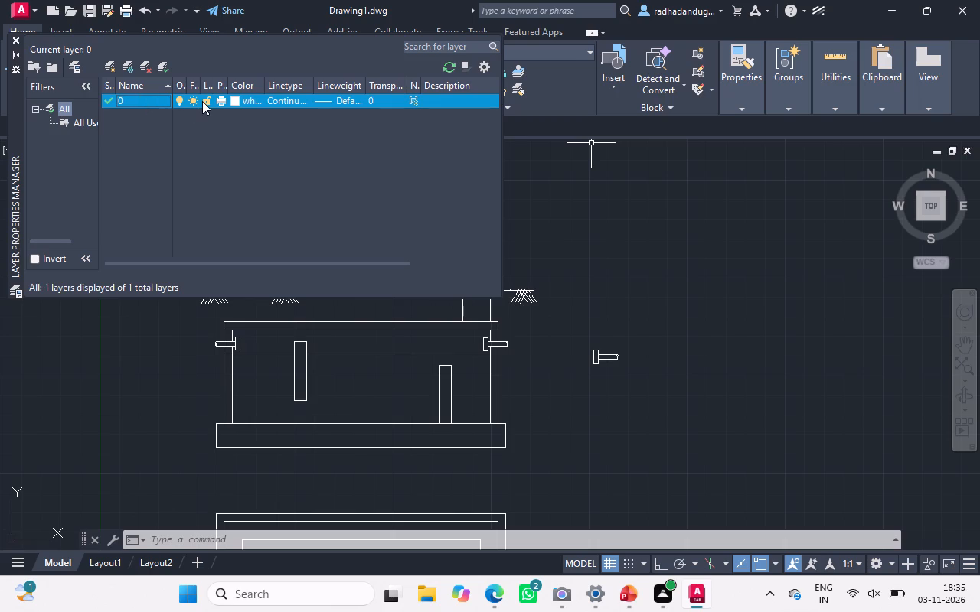
scroll(202, 101, "right", 1)
left_click(202, 101)
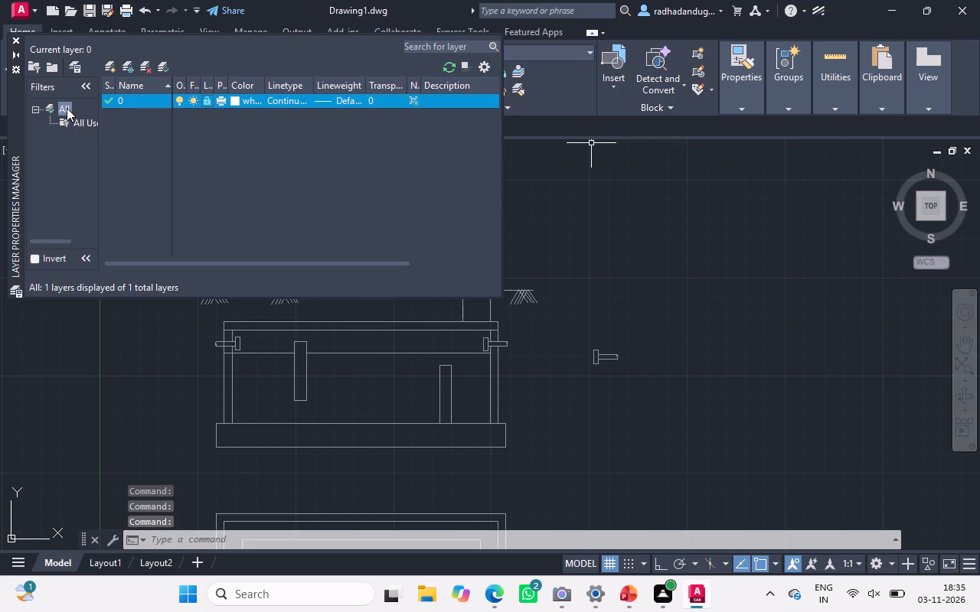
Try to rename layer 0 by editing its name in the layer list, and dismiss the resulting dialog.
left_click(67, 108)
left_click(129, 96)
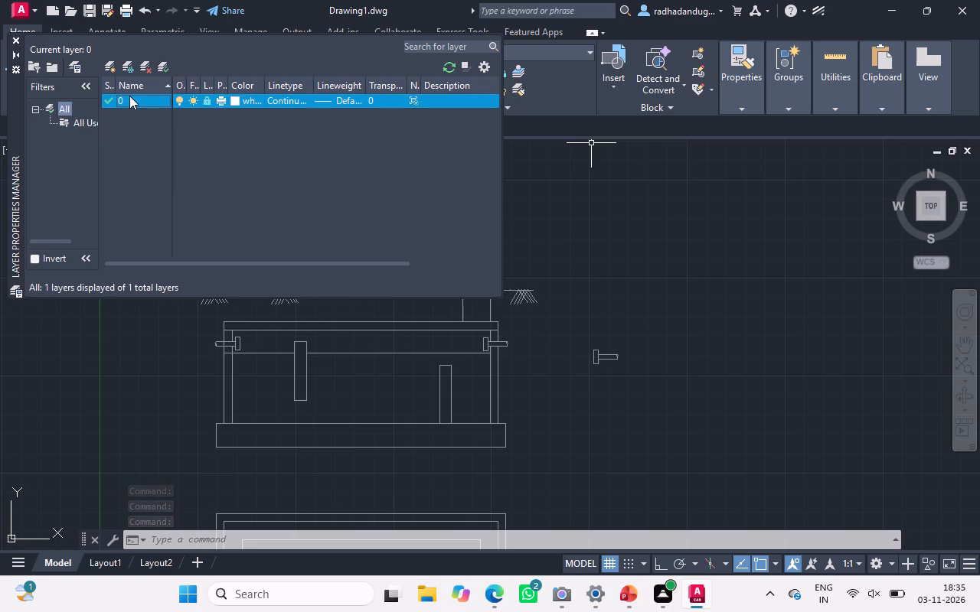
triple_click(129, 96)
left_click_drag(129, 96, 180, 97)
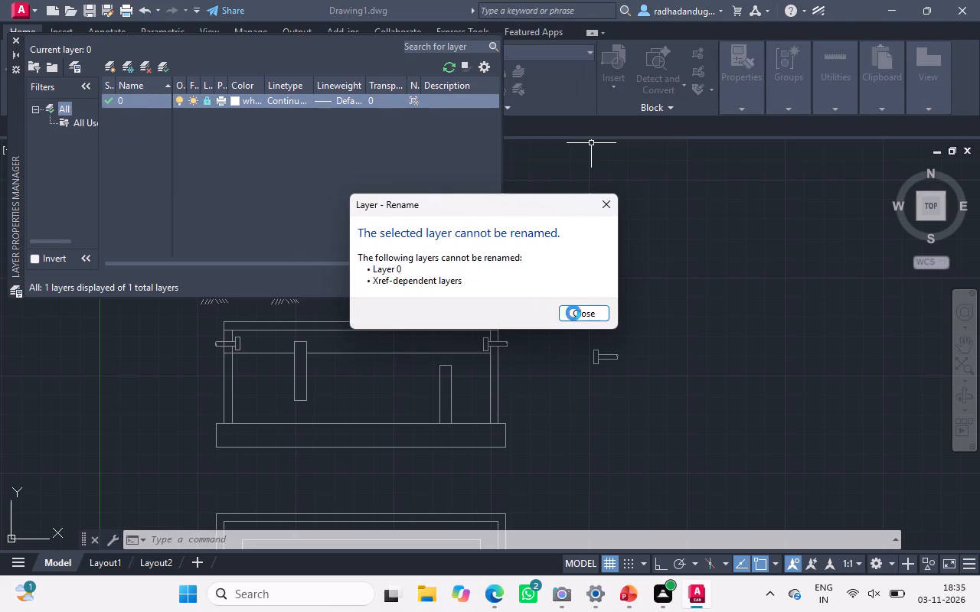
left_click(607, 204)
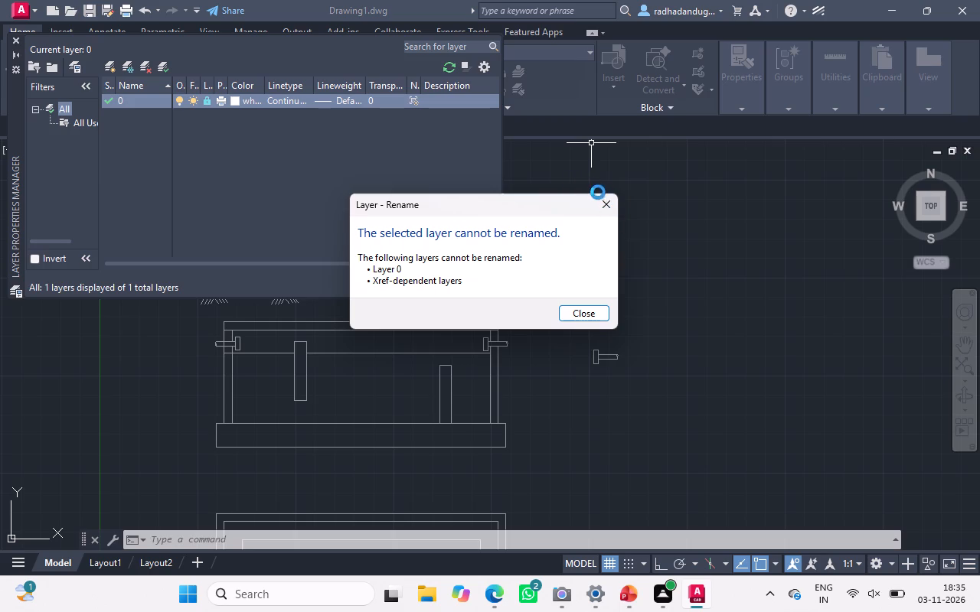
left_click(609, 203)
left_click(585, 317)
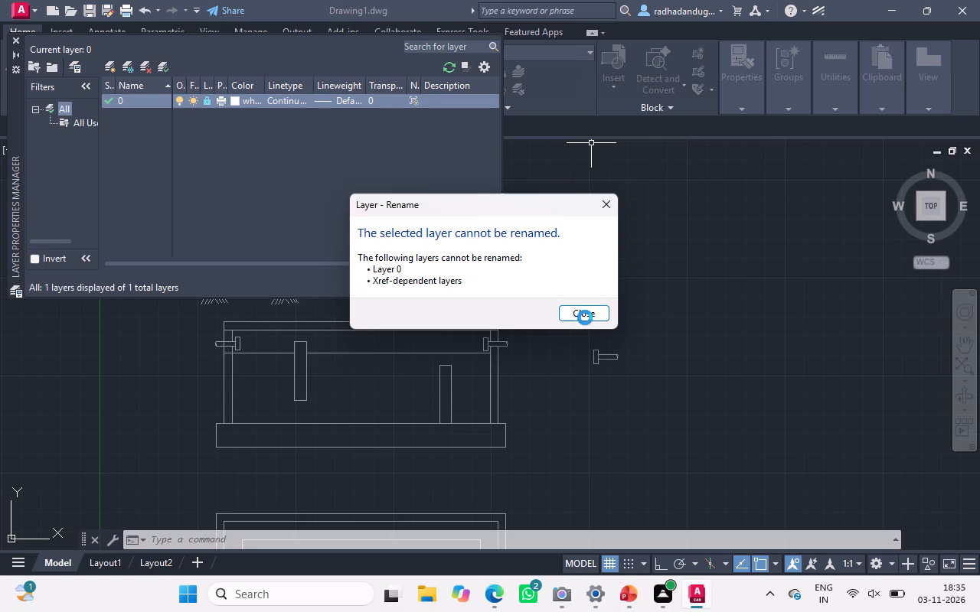
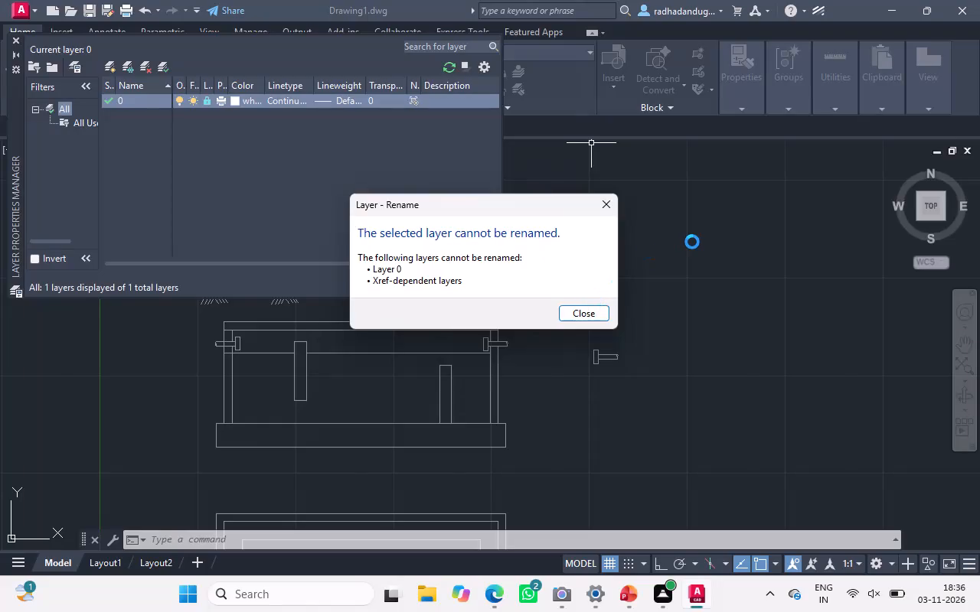
Dismiss the Layer - Rename message dialog.
left_click(692, 242)
double_click(580, 316)
double_click(580, 316)
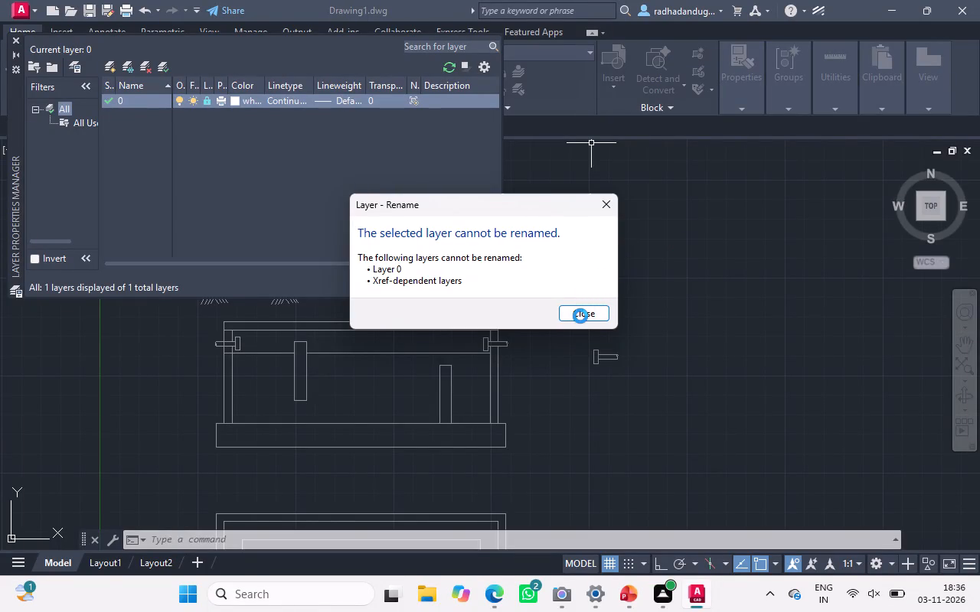
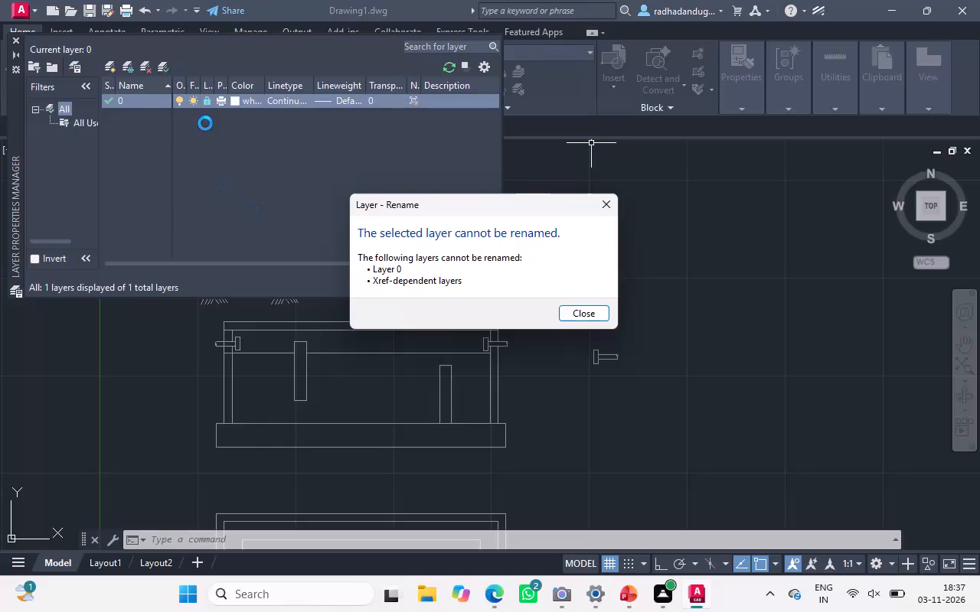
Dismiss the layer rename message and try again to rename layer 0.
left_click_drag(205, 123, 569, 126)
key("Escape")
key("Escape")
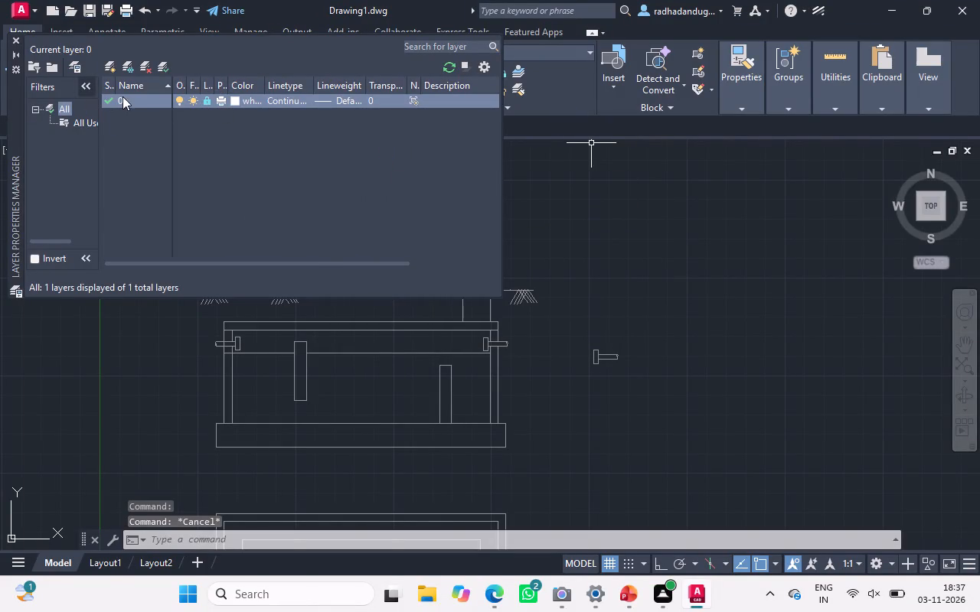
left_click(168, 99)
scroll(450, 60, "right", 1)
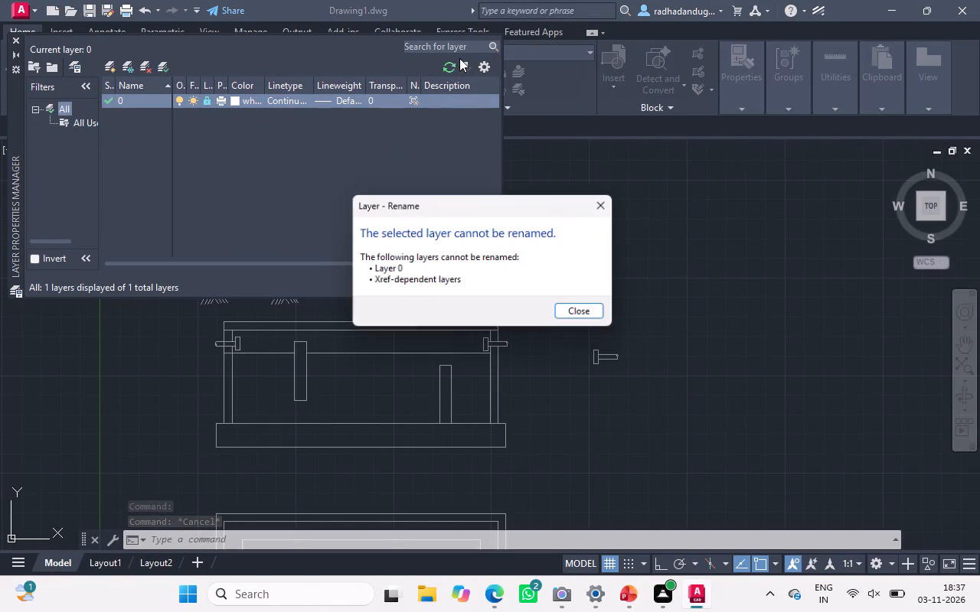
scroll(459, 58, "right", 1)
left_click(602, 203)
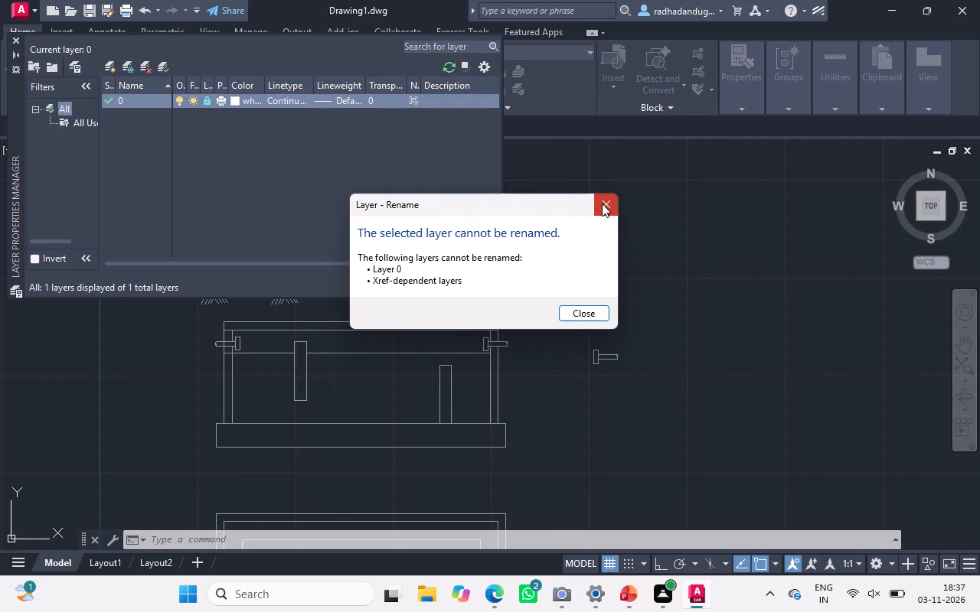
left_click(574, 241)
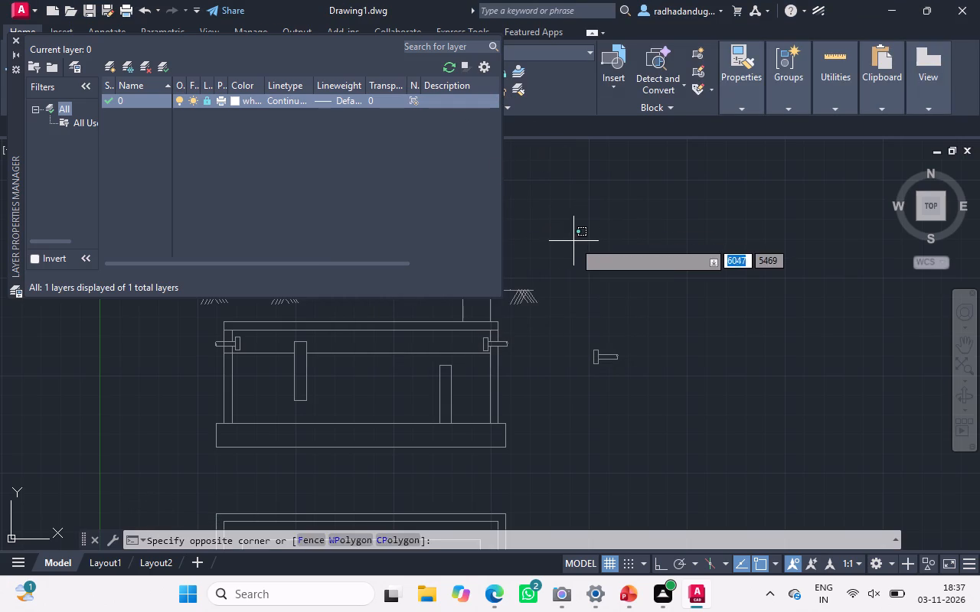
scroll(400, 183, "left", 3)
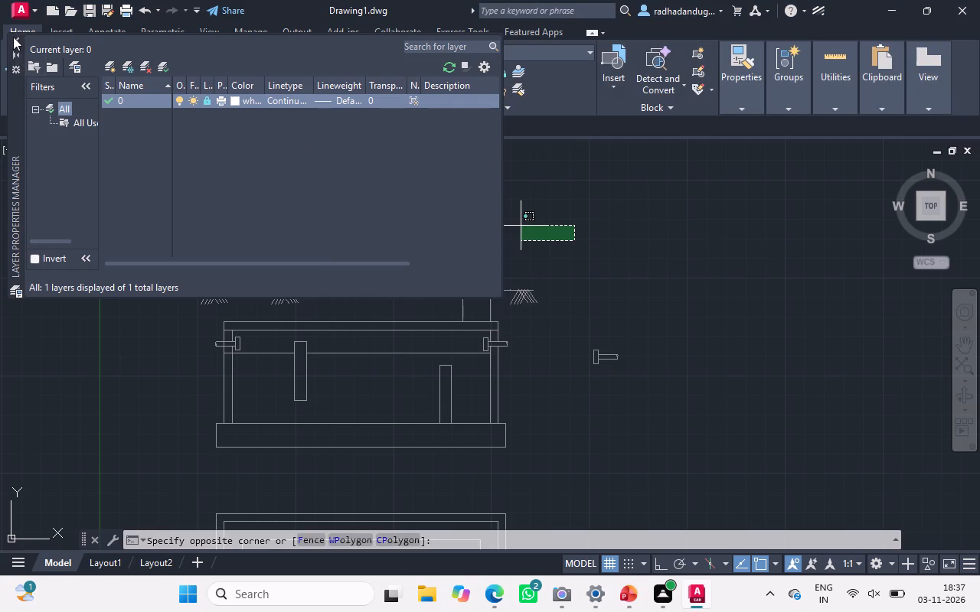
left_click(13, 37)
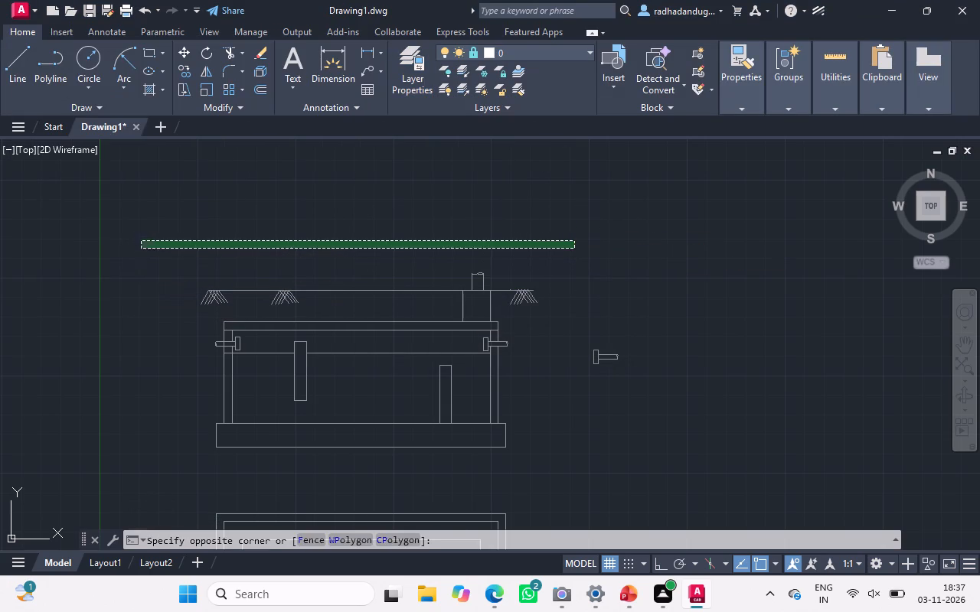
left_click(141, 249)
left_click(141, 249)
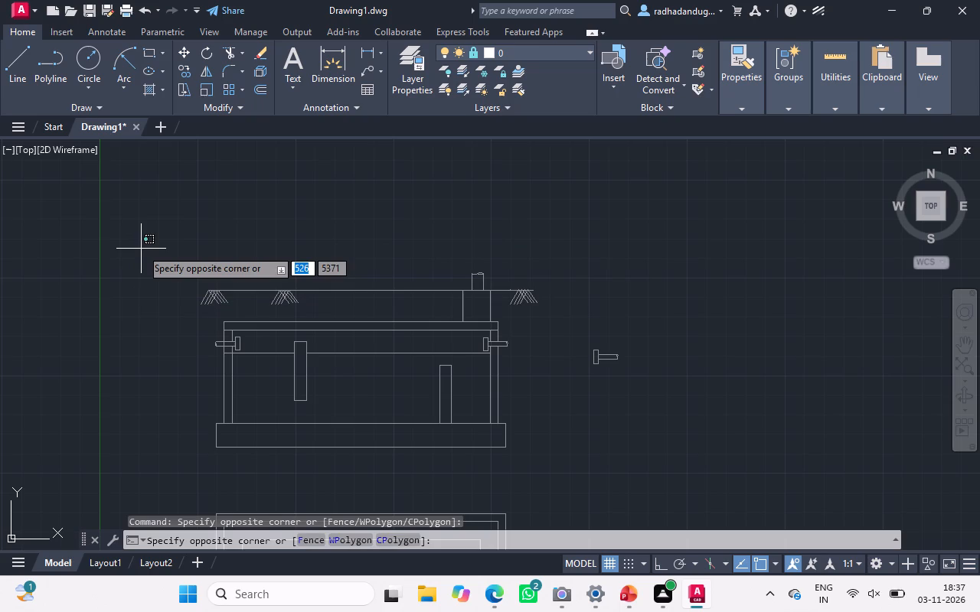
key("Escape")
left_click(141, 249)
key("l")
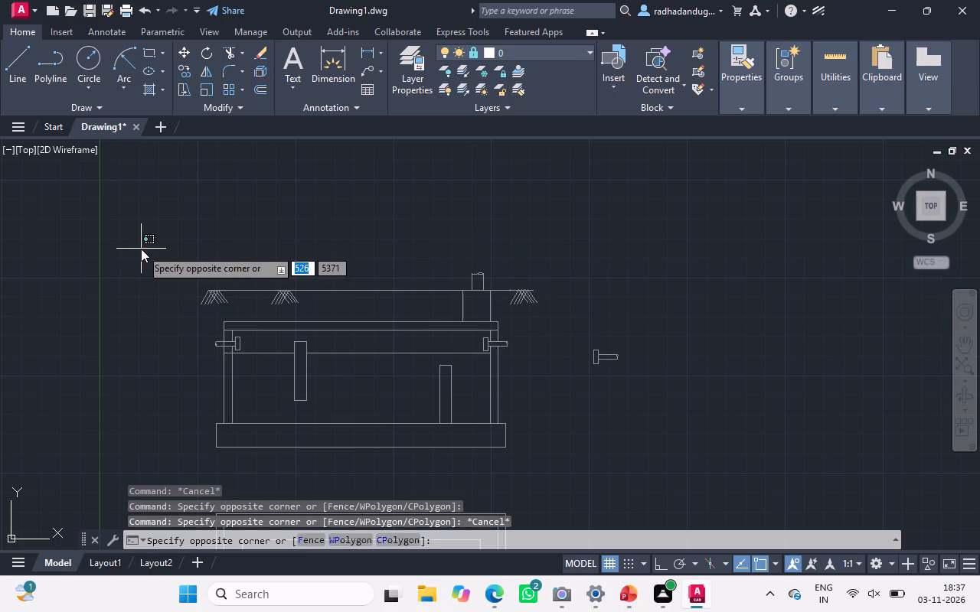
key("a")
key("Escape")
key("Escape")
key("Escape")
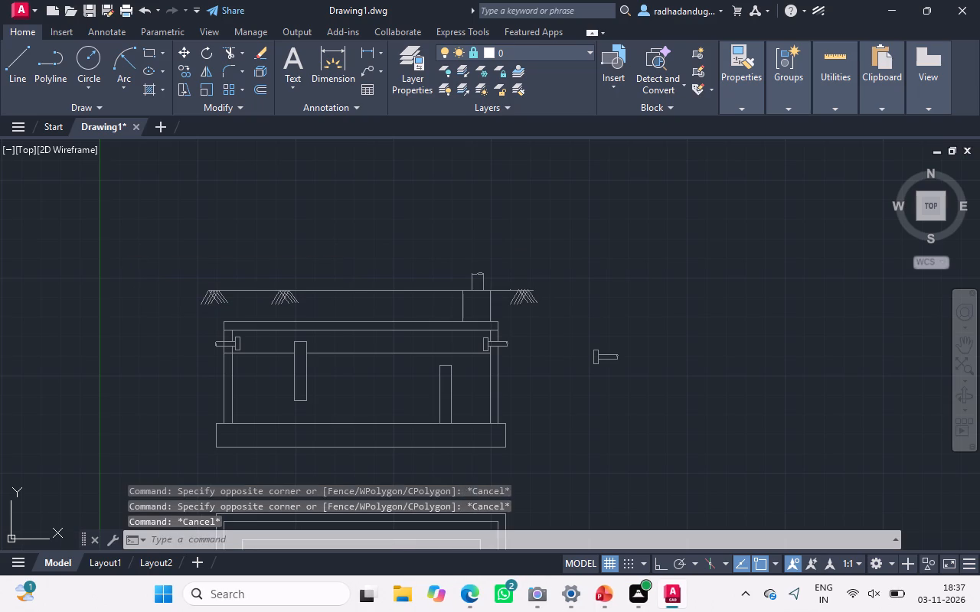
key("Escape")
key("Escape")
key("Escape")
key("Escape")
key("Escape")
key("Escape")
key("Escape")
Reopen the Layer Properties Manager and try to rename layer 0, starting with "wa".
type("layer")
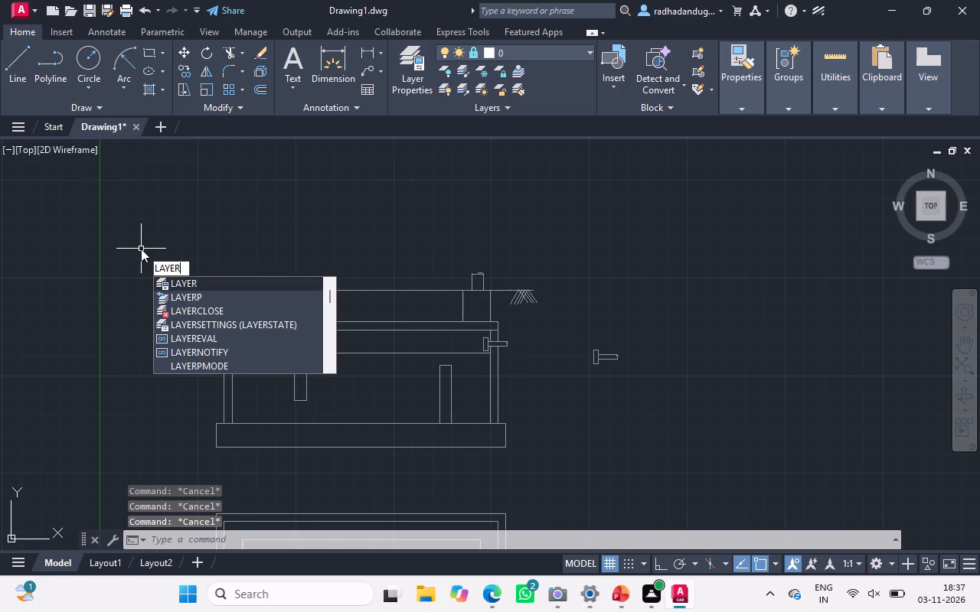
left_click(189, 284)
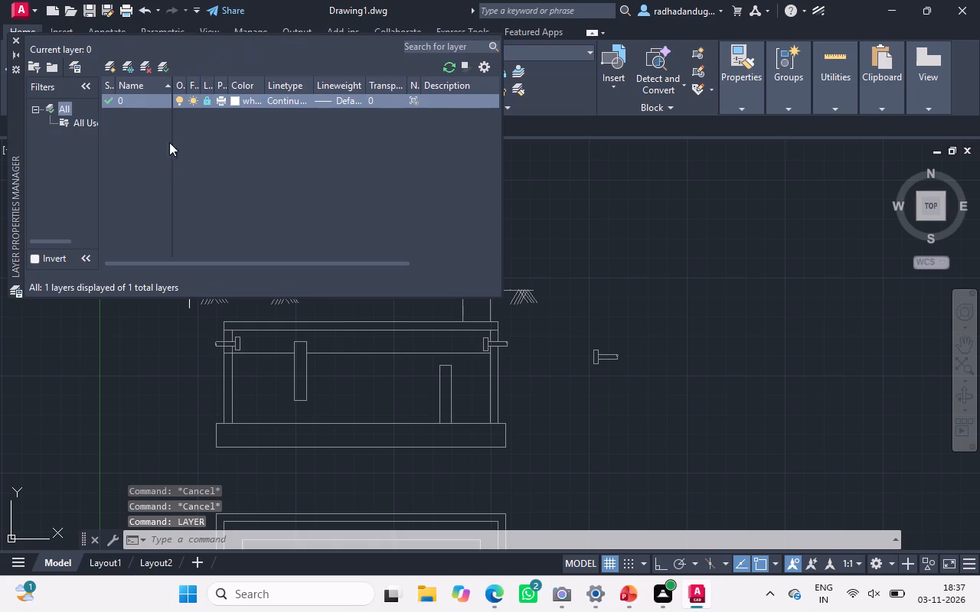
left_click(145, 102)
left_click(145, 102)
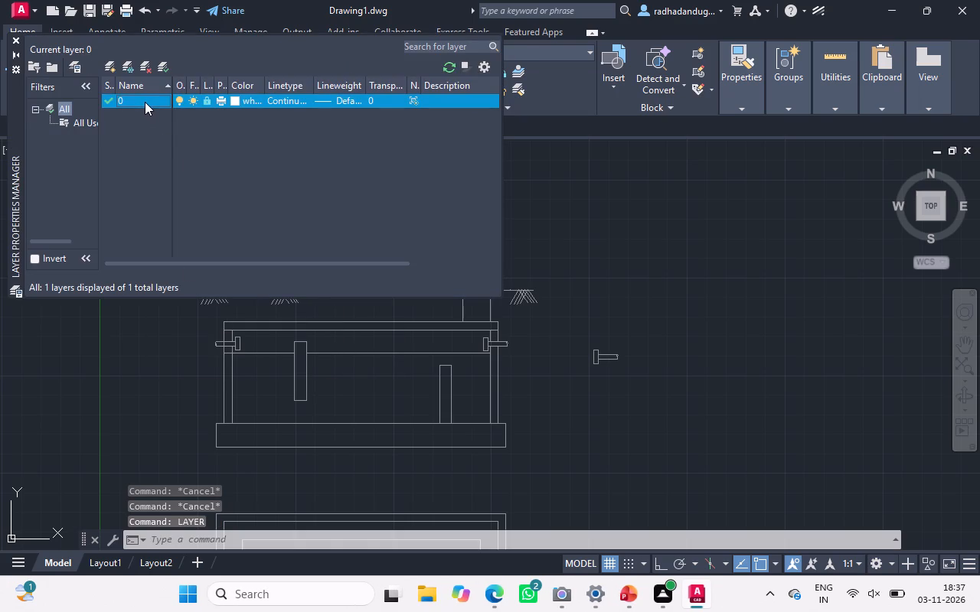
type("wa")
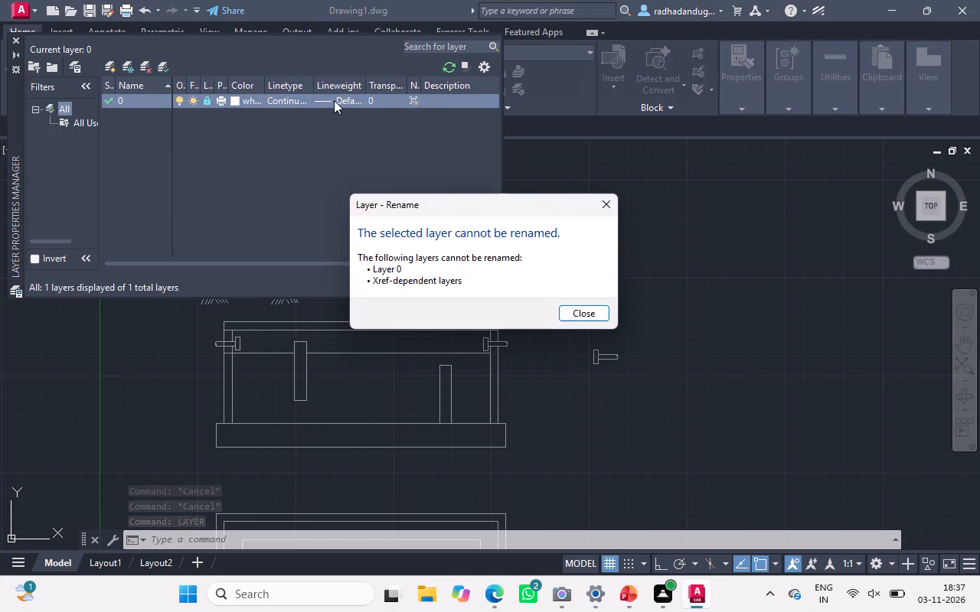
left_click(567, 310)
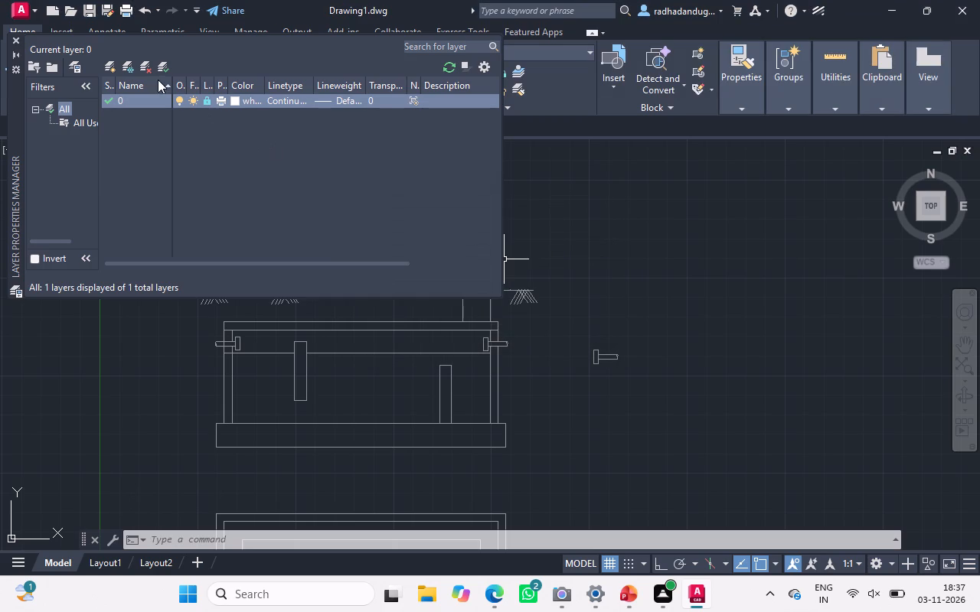
Collapse the layer filter tree and create a new layer named wall.
left_click(81, 256)
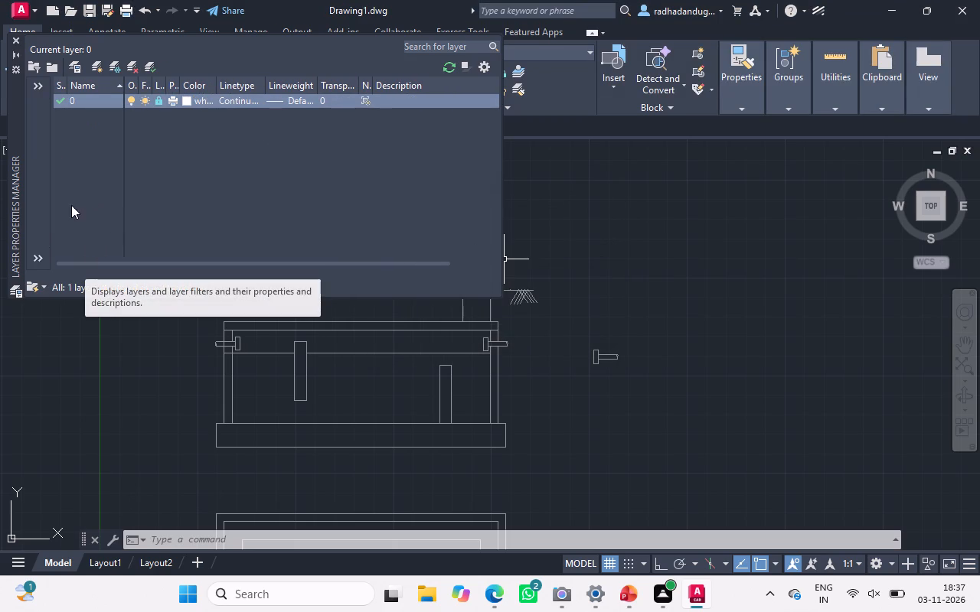
left_click(154, 69)
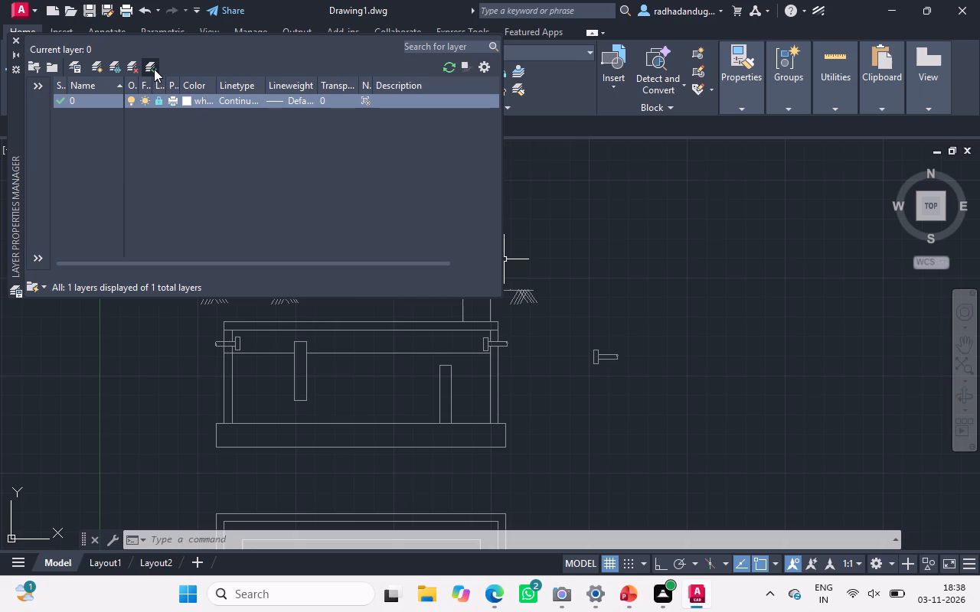
left_click(150, 68)
left_click(96, 69)
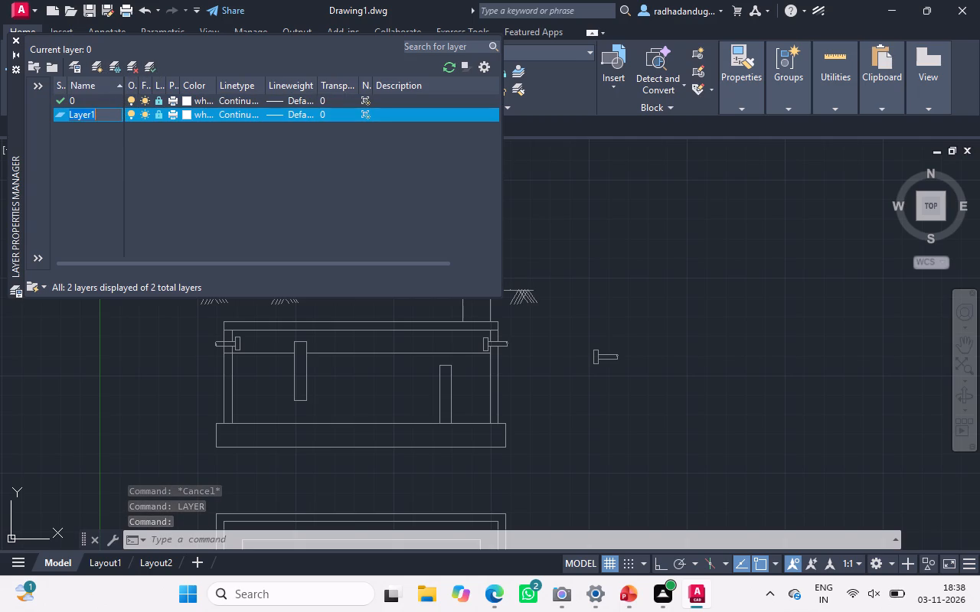
type("wall")
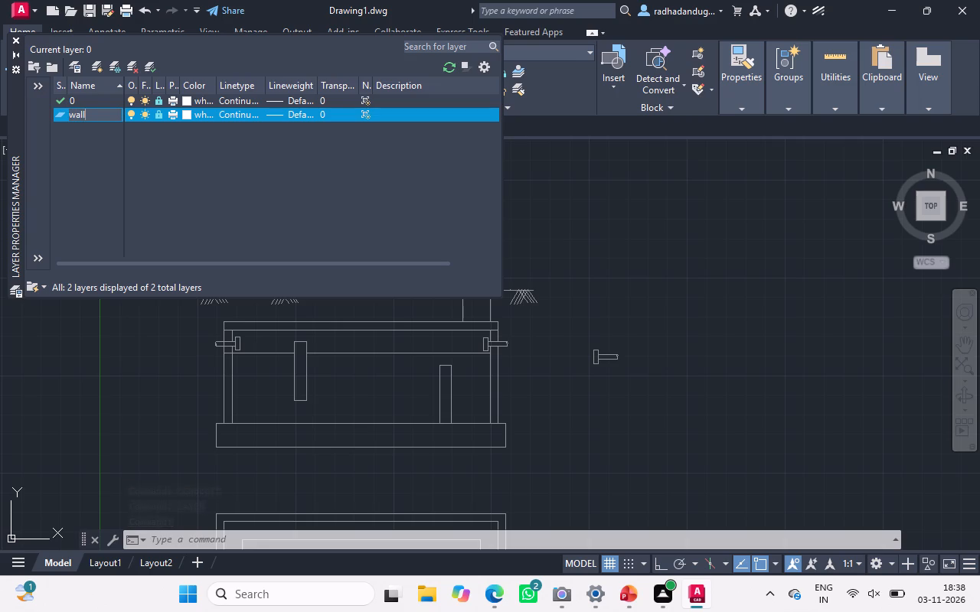
Set the wall layer's colour to index colour 130 (cyan).
left_click(186, 112)
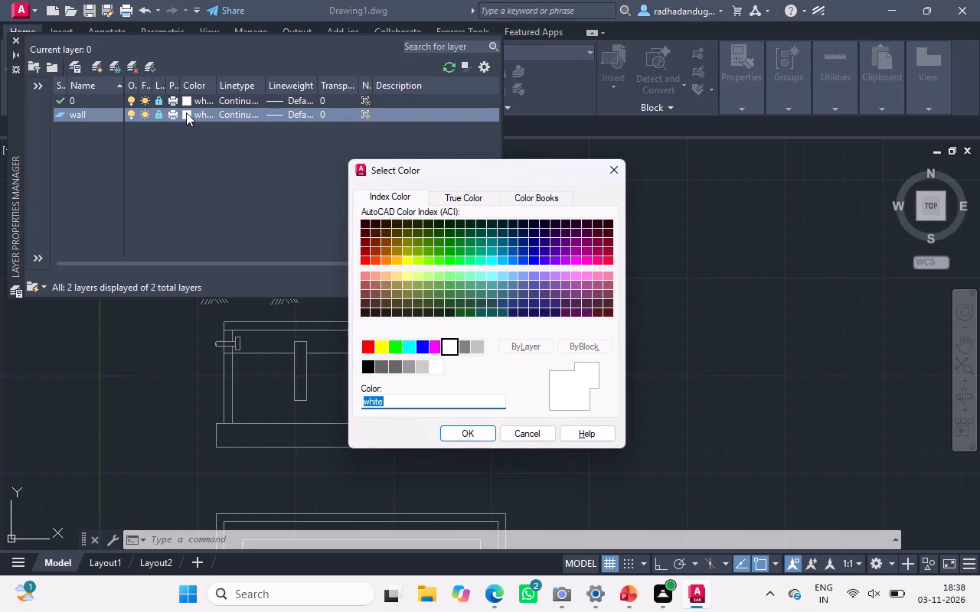
left_click(492, 265)
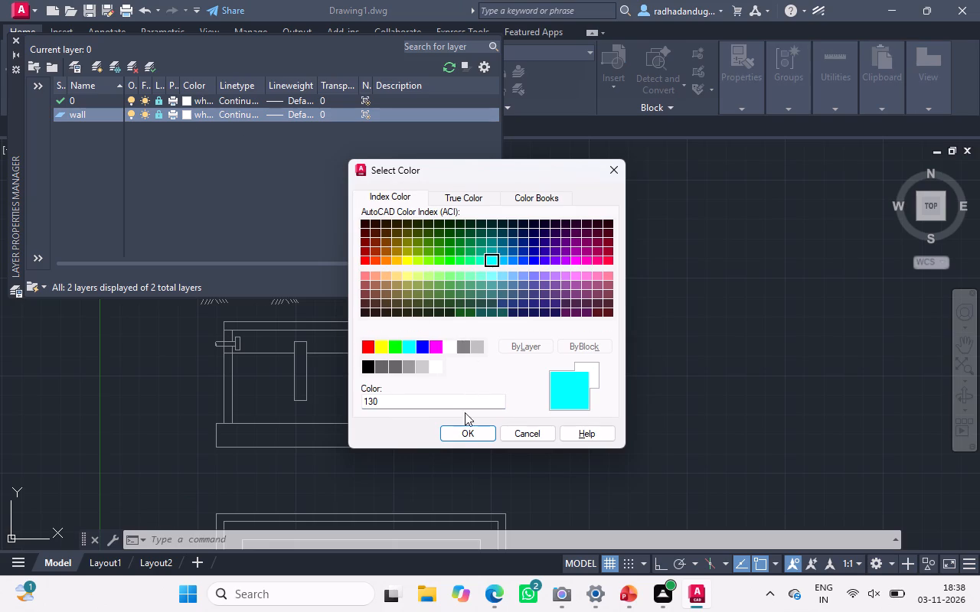
left_click(461, 435)
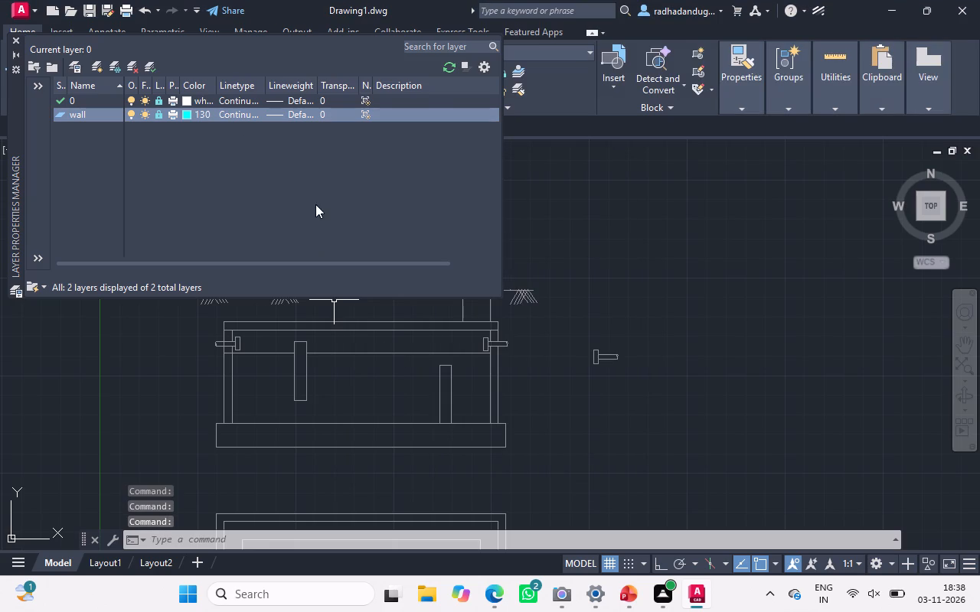
Open the wall layer's lineweight setting and look through the available lineweights.
left_click(279, 112)
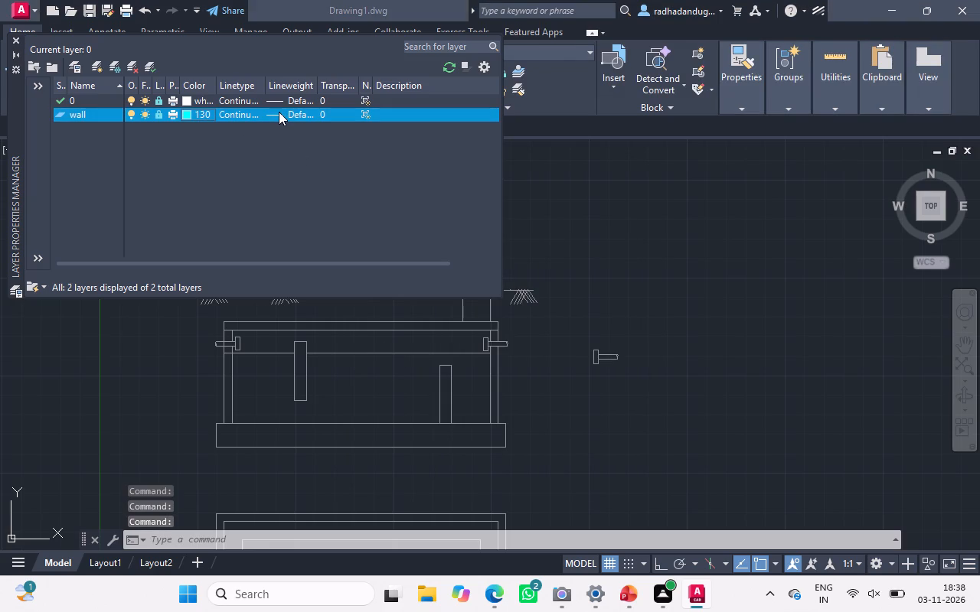
scroll(423, 313, "down", 2)
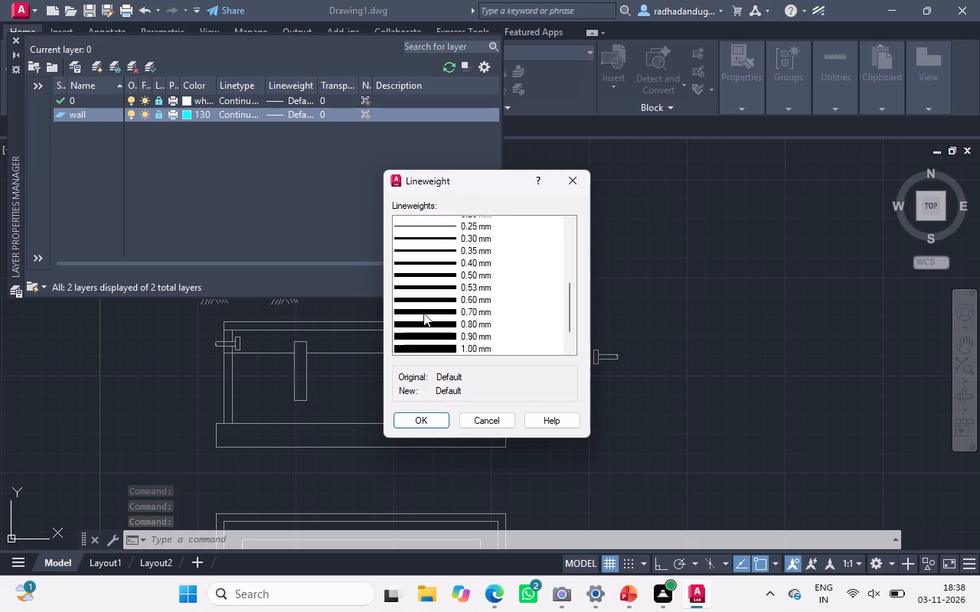
scroll(423, 313, "down", 3)
scroll(423, 313, "up", 3)
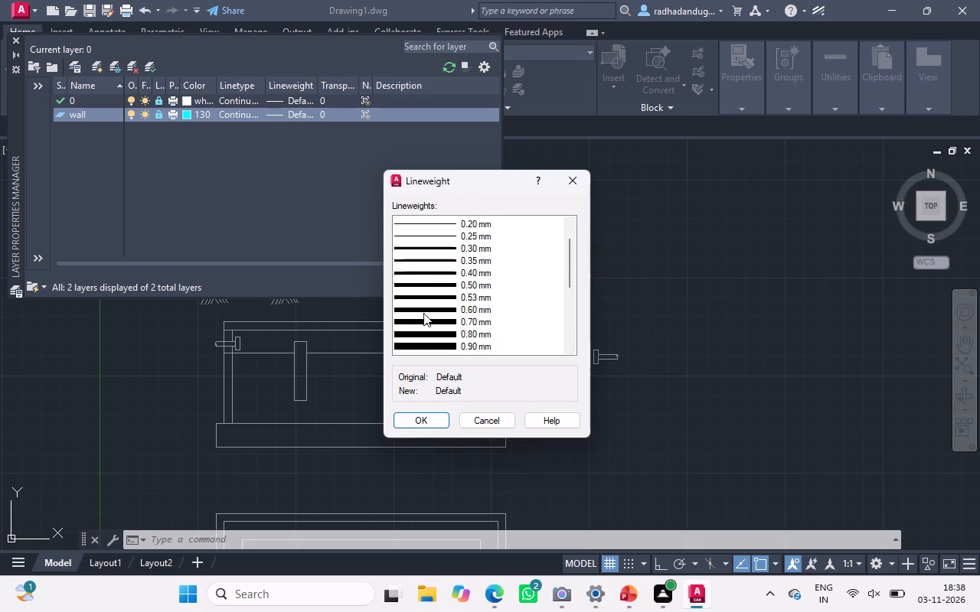
scroll(423, 313, "up", 4)
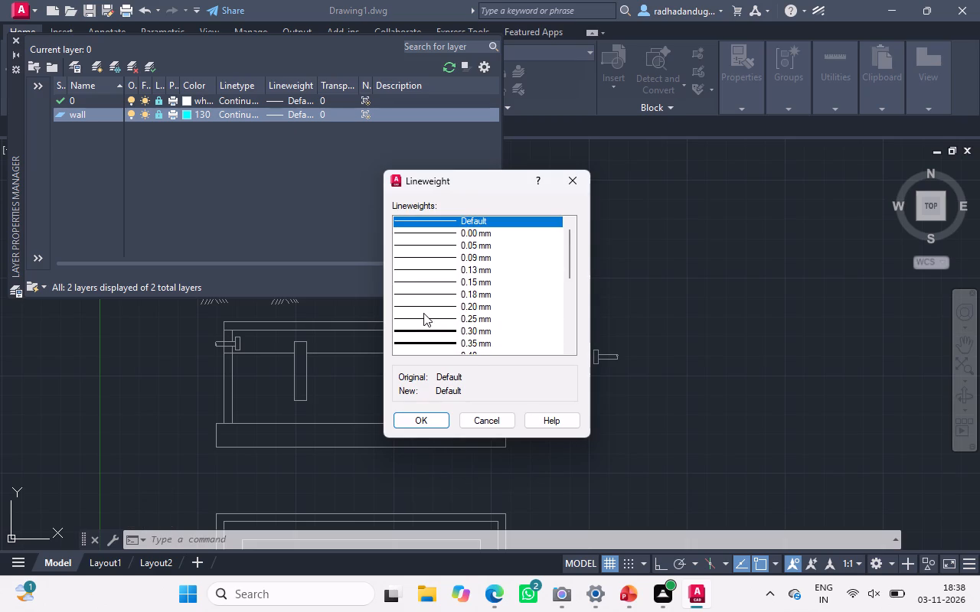
scroll(423, 313, "up", 1)
scroll(423, 313, "down", 1)
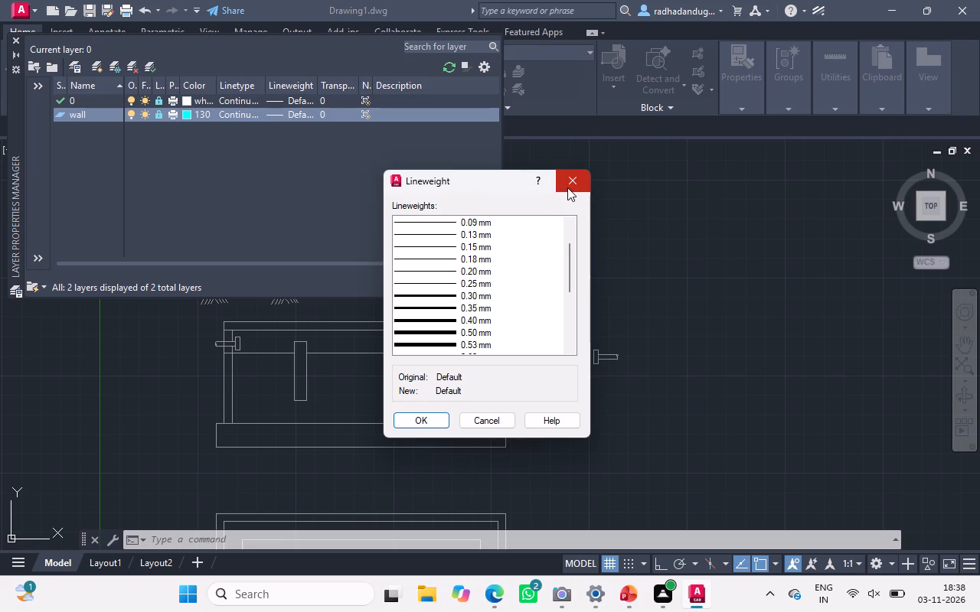
scroll(426, 276, "down", 5)
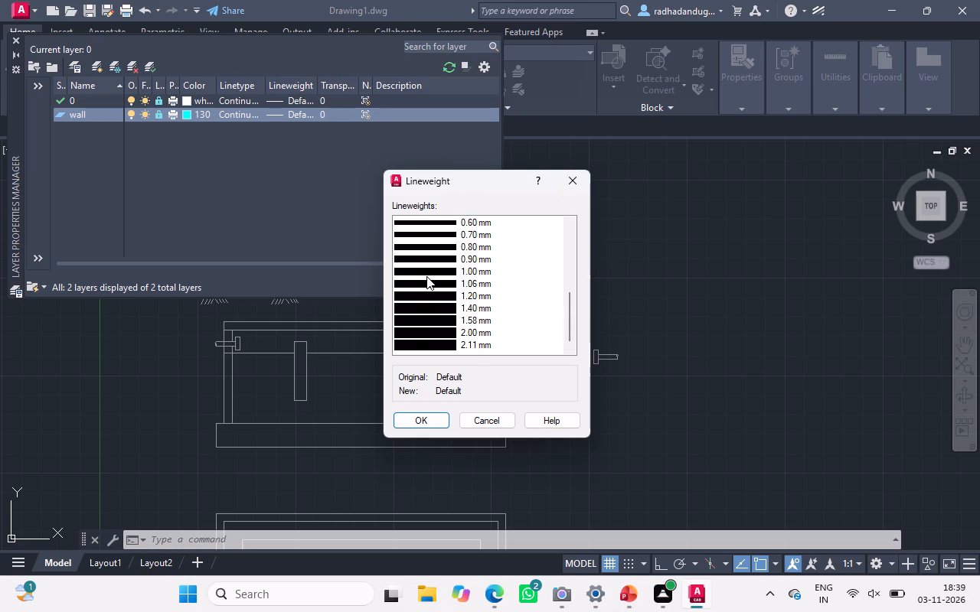
scroll(426, 276, "up", 20)
scroll(426, 276, "up", 12)
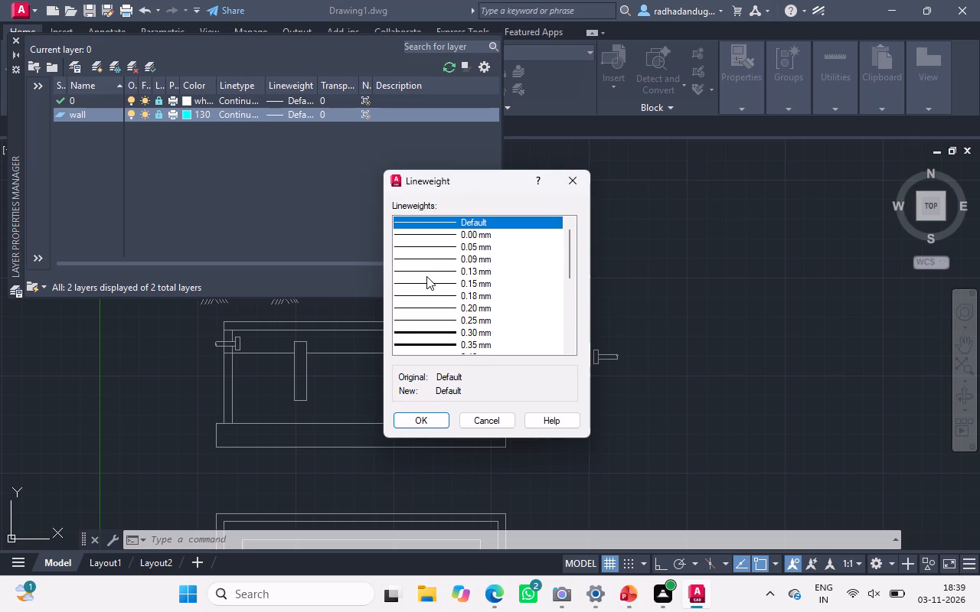
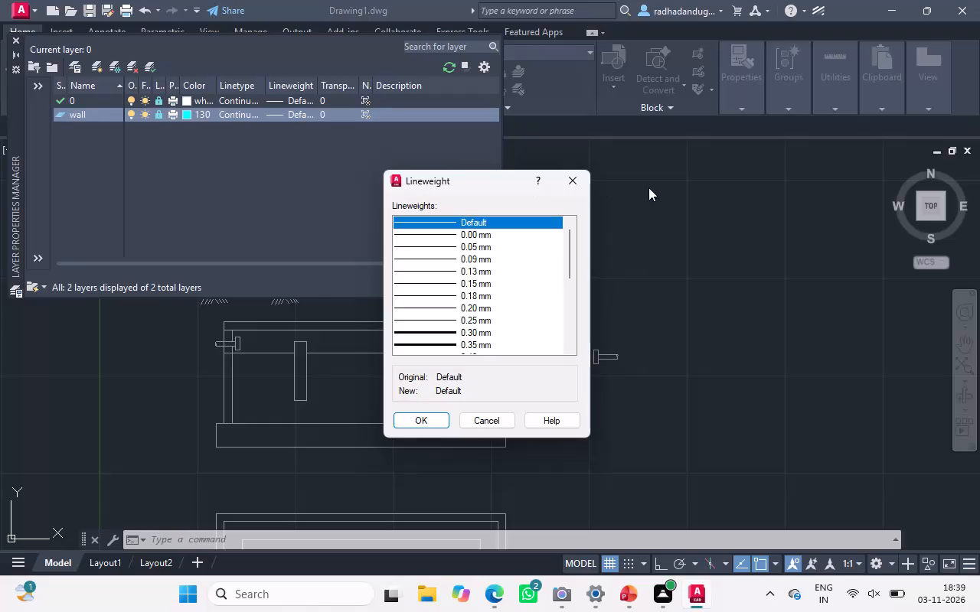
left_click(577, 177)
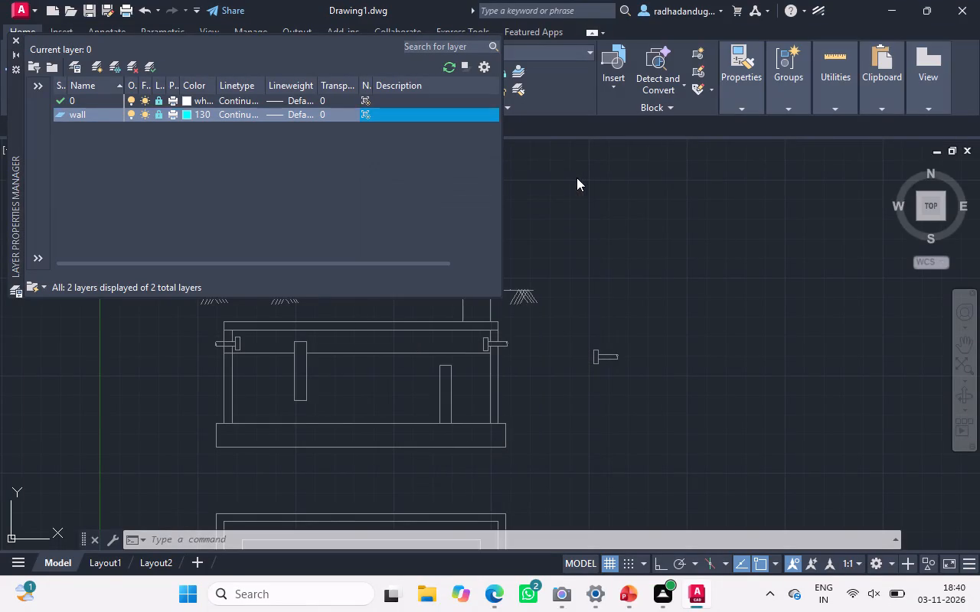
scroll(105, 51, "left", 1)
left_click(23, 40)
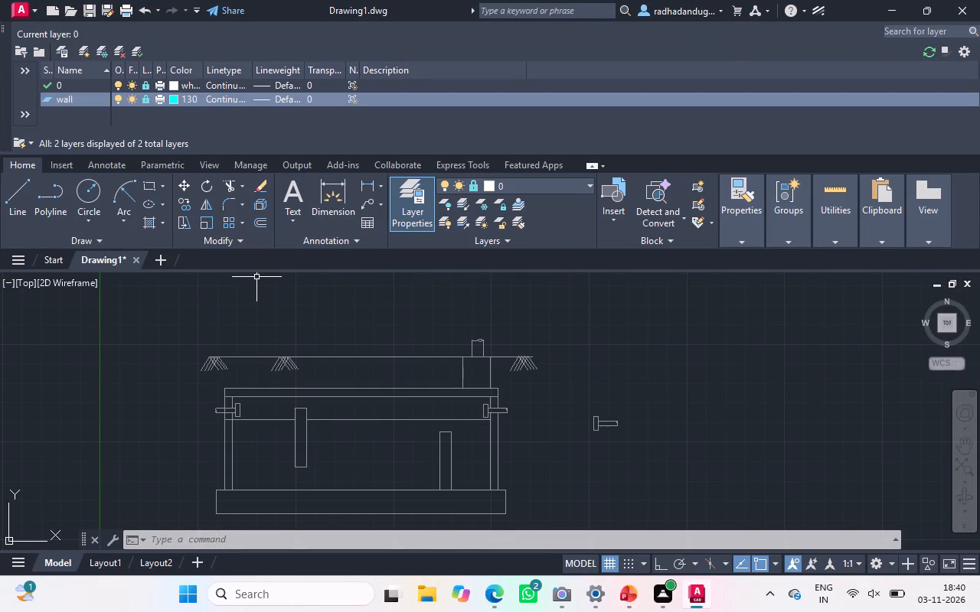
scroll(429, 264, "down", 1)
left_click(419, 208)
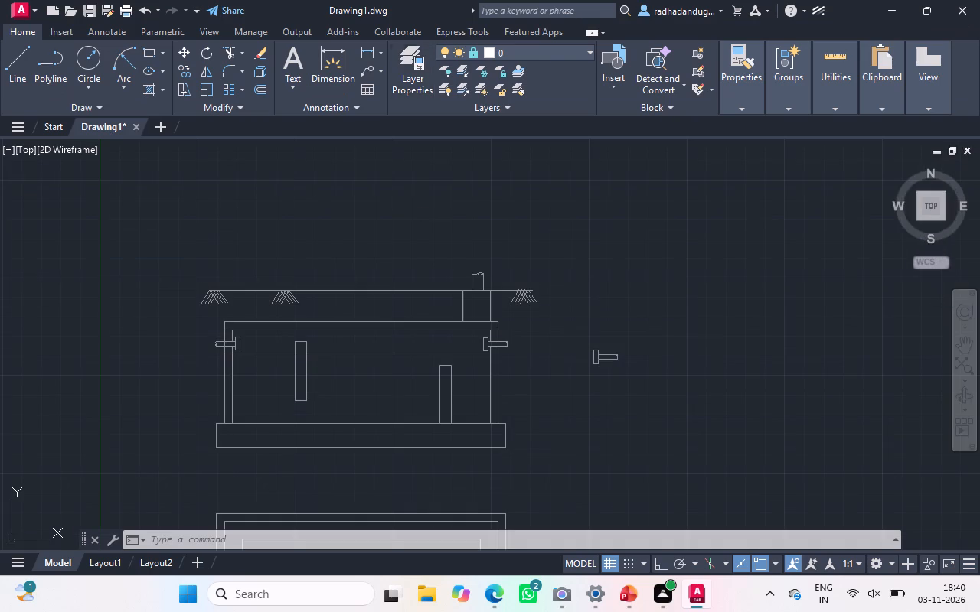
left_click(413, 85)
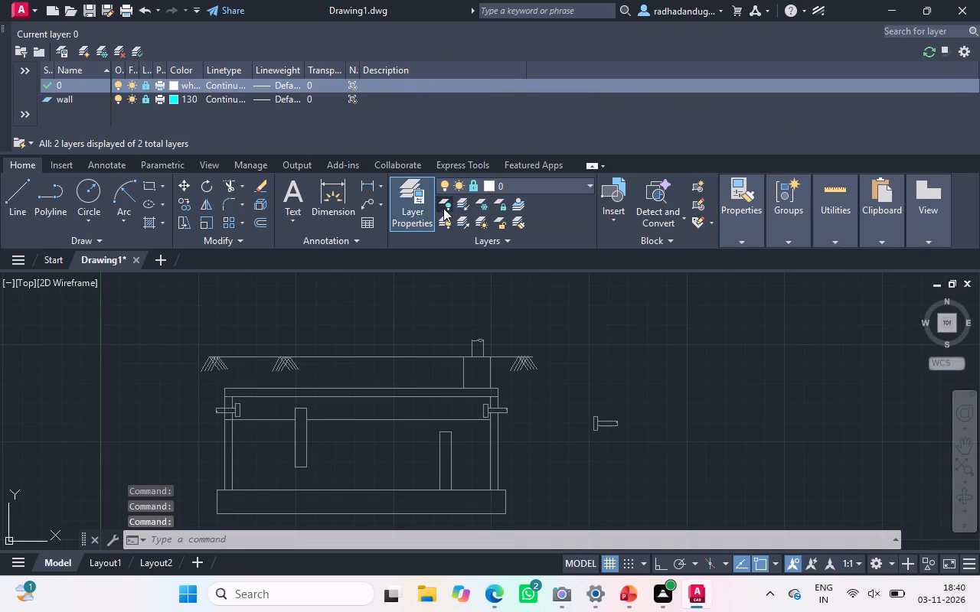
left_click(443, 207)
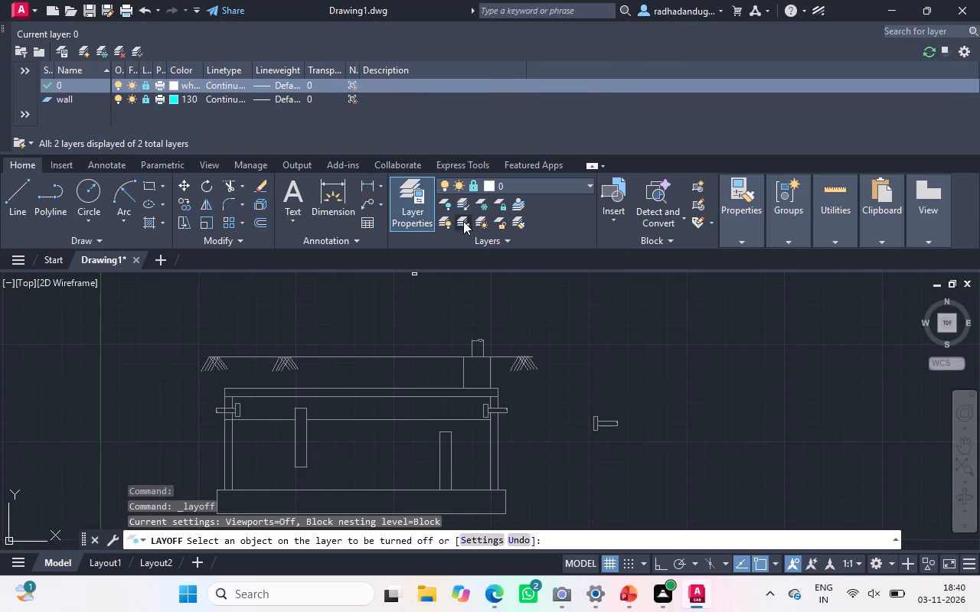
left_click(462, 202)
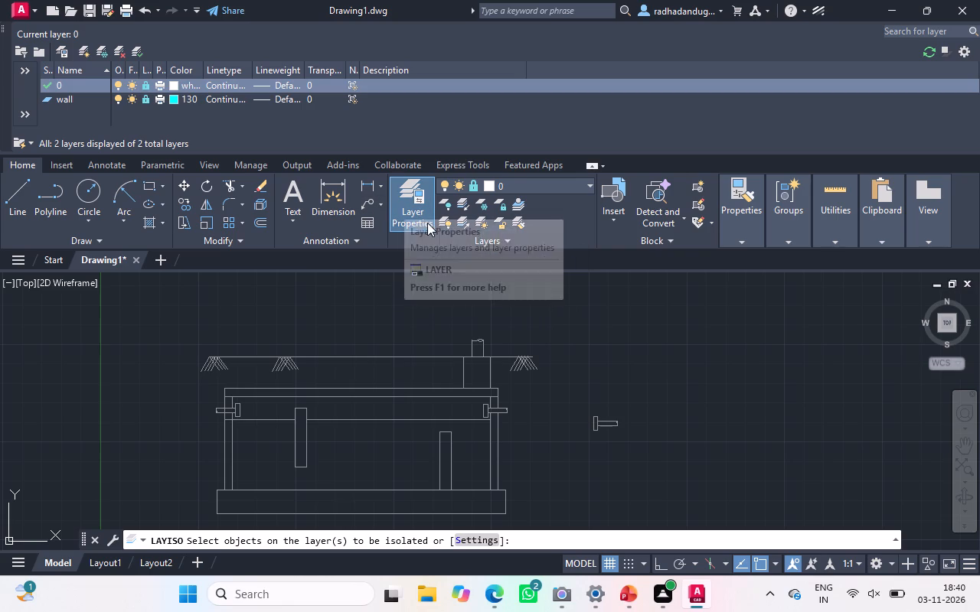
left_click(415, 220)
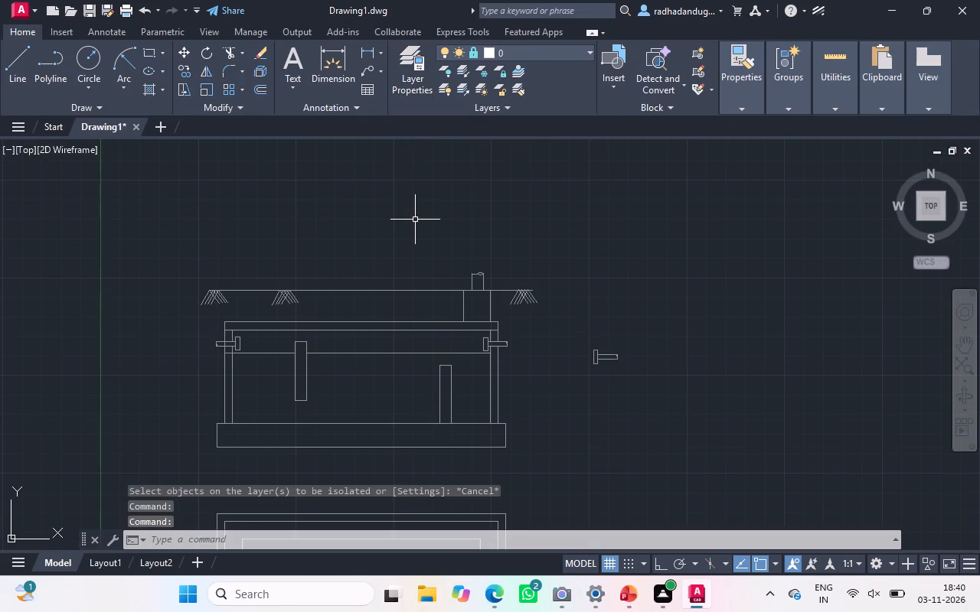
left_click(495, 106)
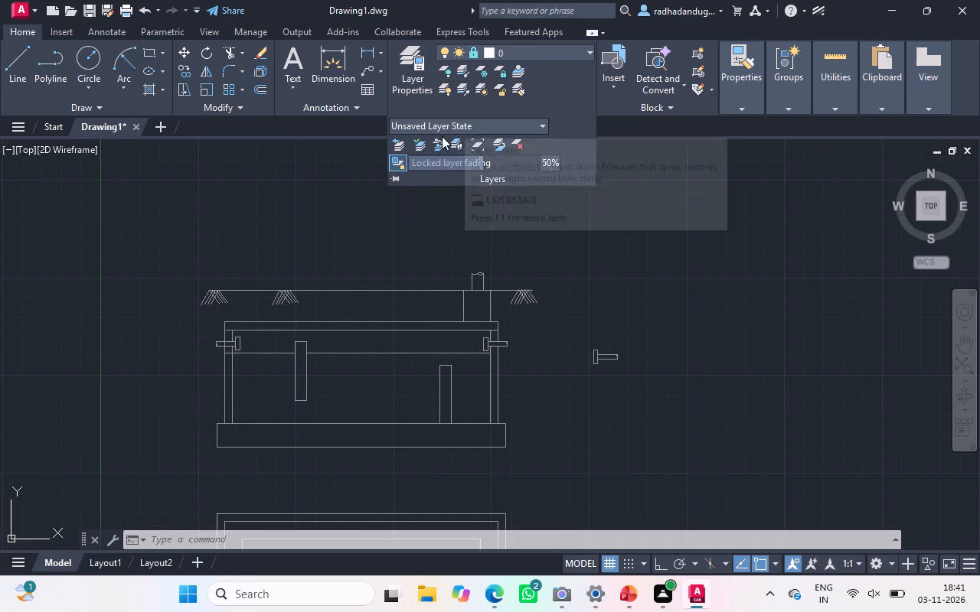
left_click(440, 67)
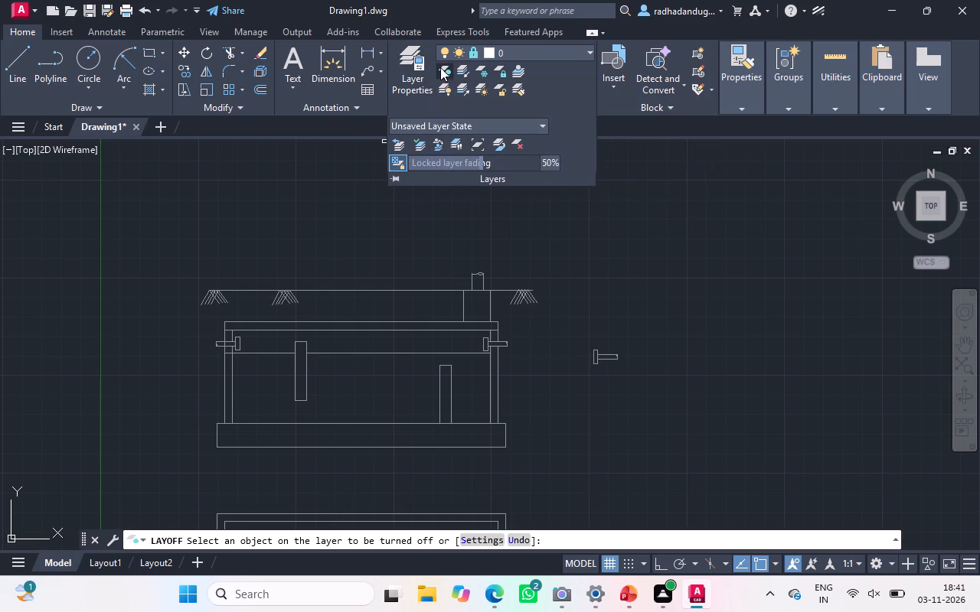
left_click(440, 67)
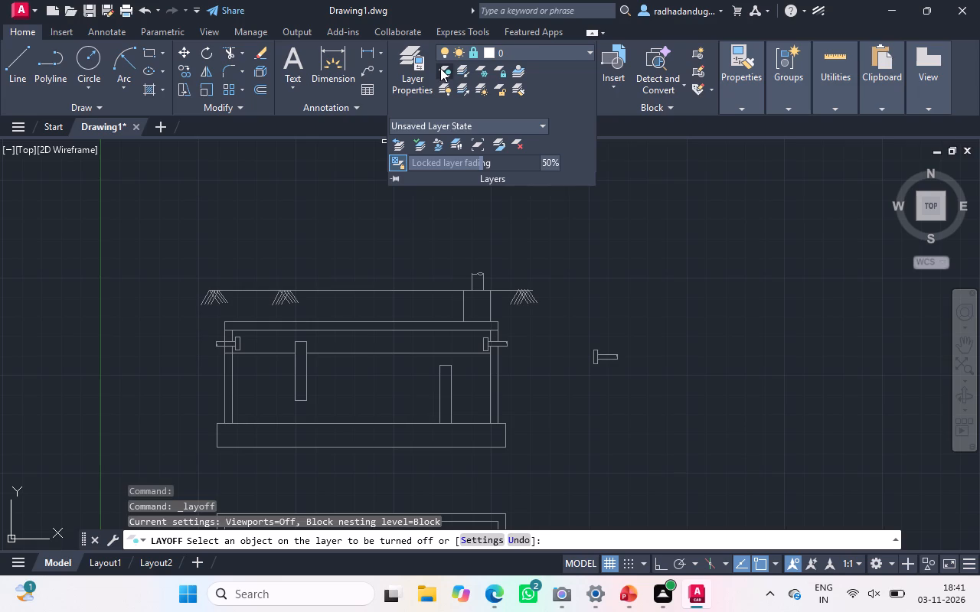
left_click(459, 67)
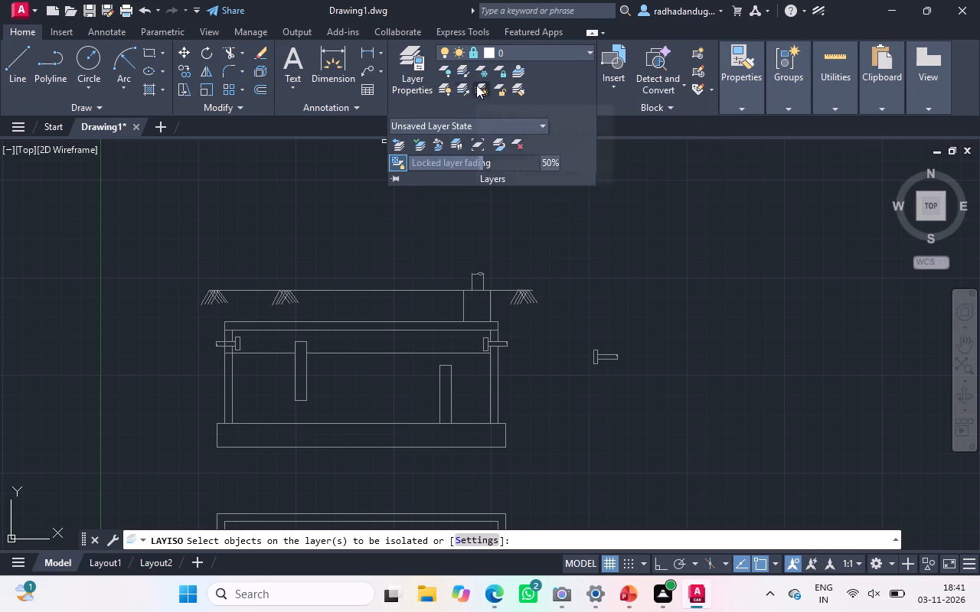
Make the wall layer the current layer.
left_click(592, 55)
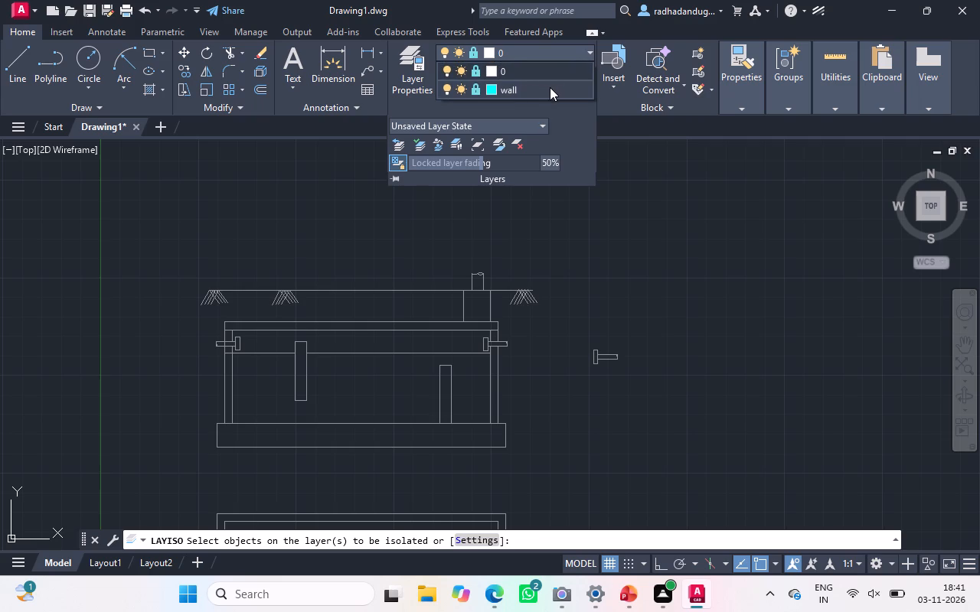
left_click(550, 87)
Reopen the Layer Properties Manager, look through the lineweights available for the wall layer, and close it again.
left_click_drag(550, 87, 528, 96)
left_click(528, 96)
left_click_drag(528, 96, 521, 82)
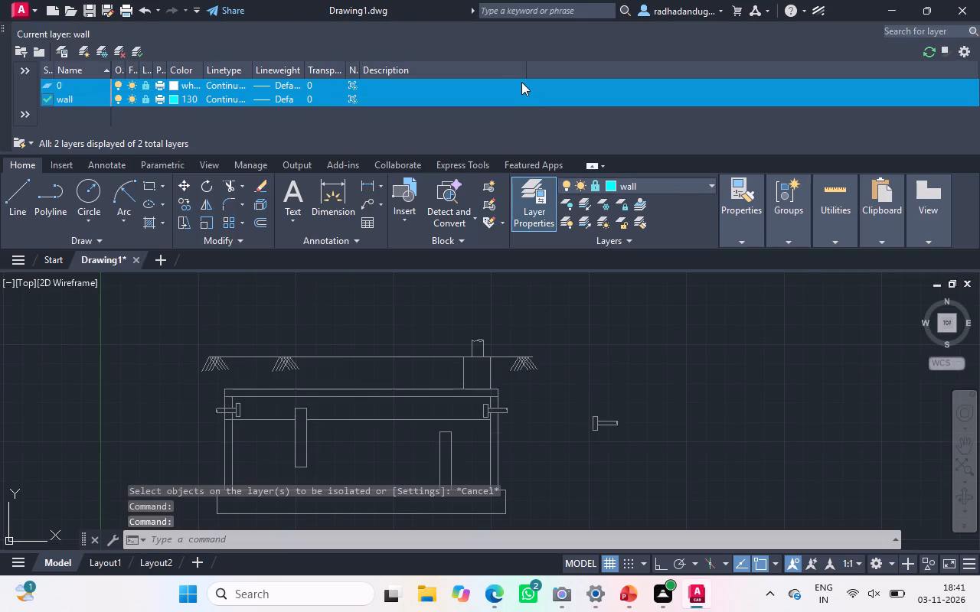
left_click_drag(521, 82, 528, 205)
left_click_drag(528, 205, 500, 181)
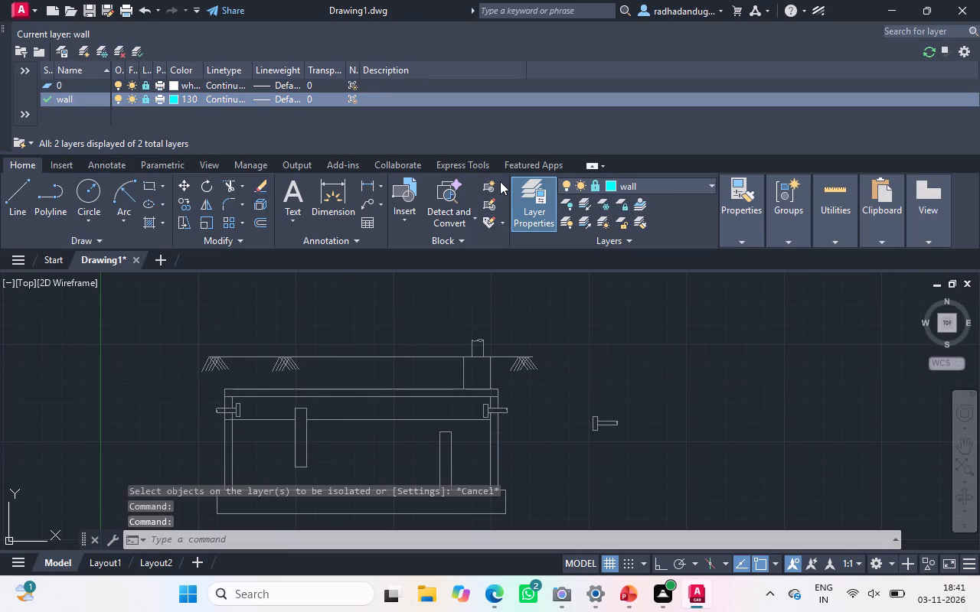
left_click_drag(500, 181, 352, 100)
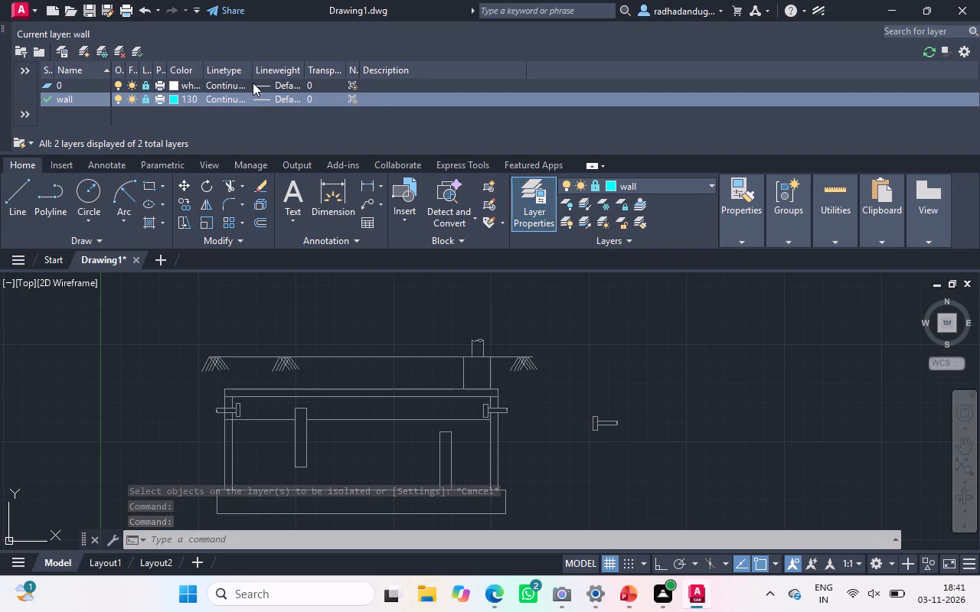
left_click(261, 99)
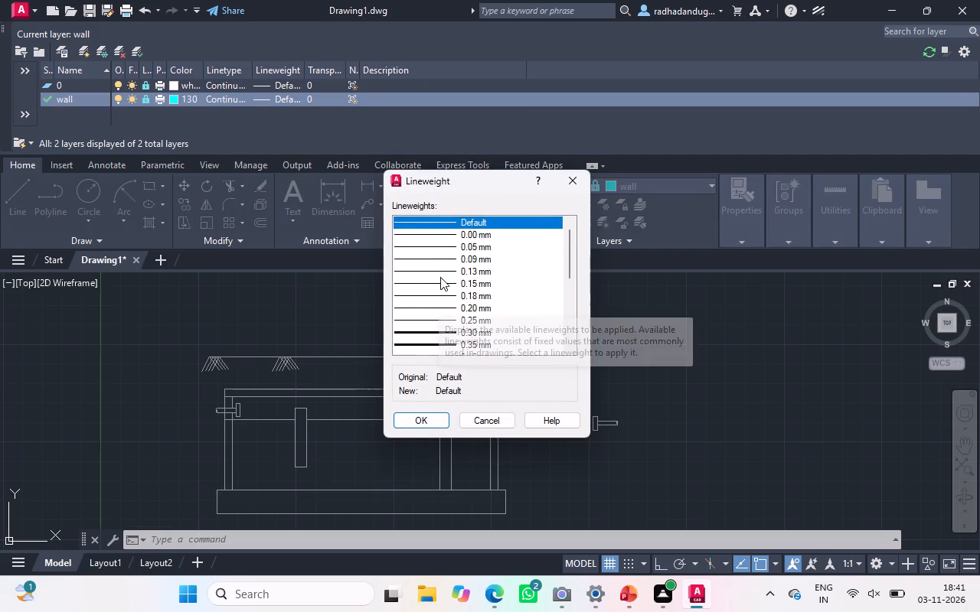
scroll(440, 277, "down", 11)
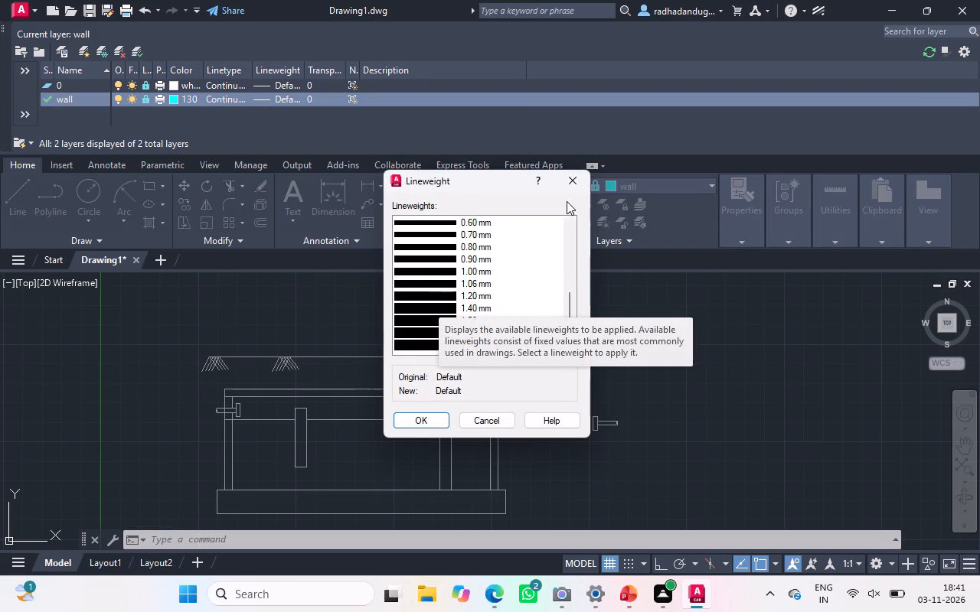
left_click(575, 179)
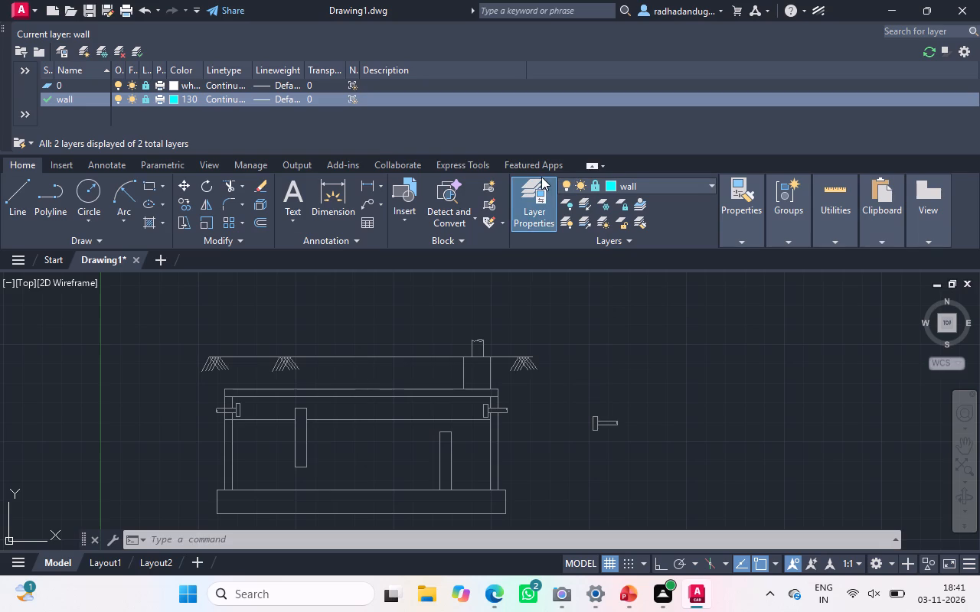
left_click_drag(474, 175, 341, 77)
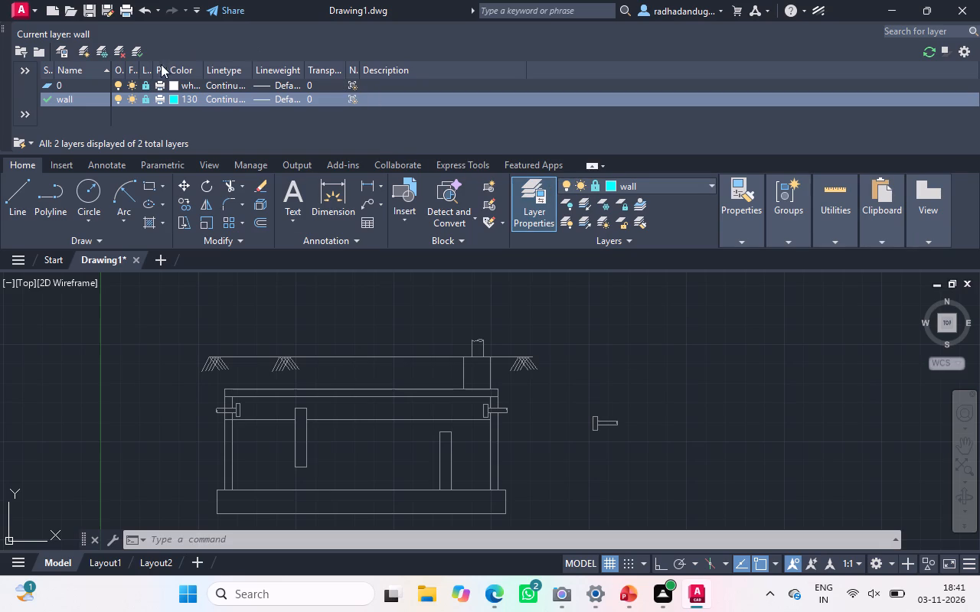
left_click(21, 112)
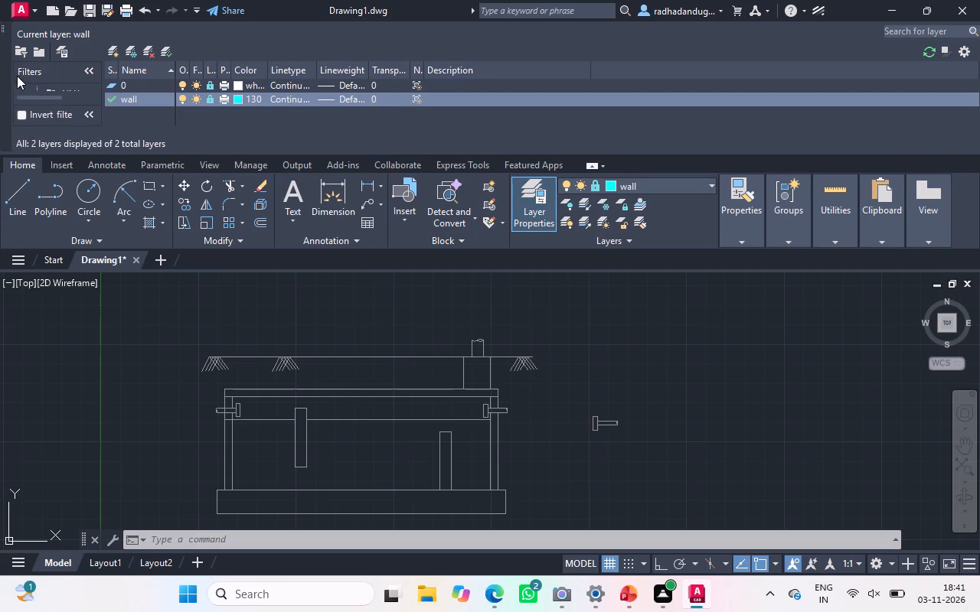
left_click(5, 25)
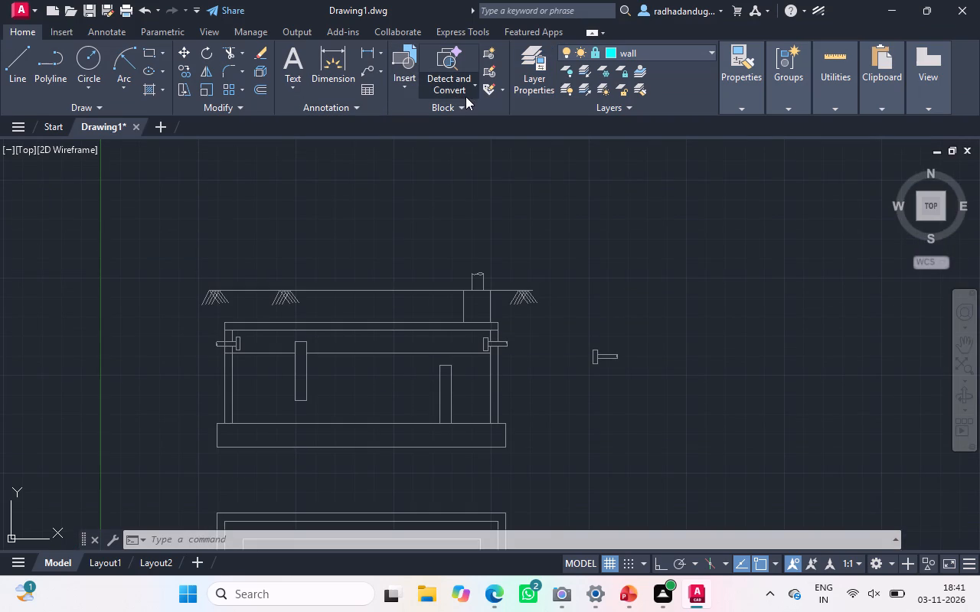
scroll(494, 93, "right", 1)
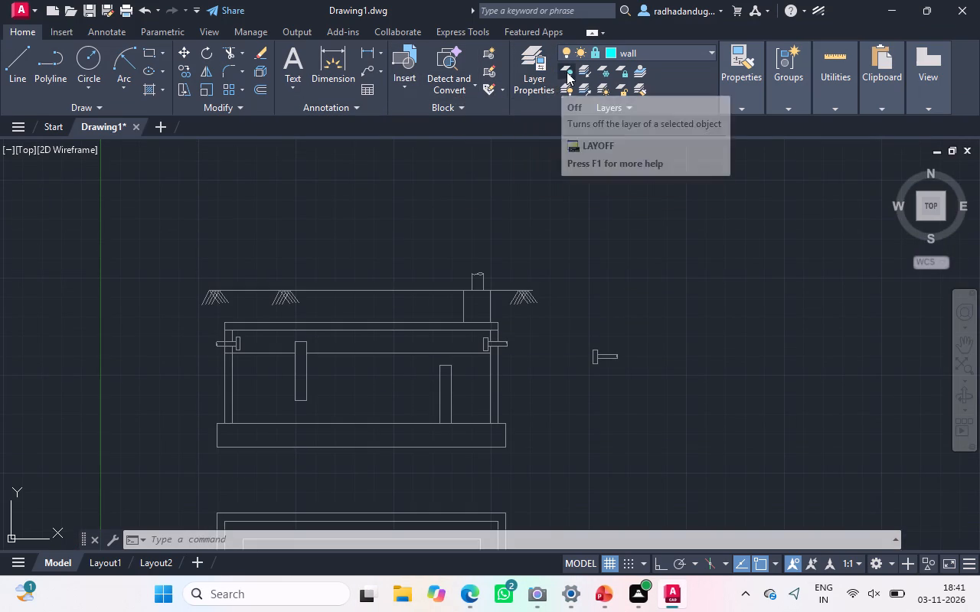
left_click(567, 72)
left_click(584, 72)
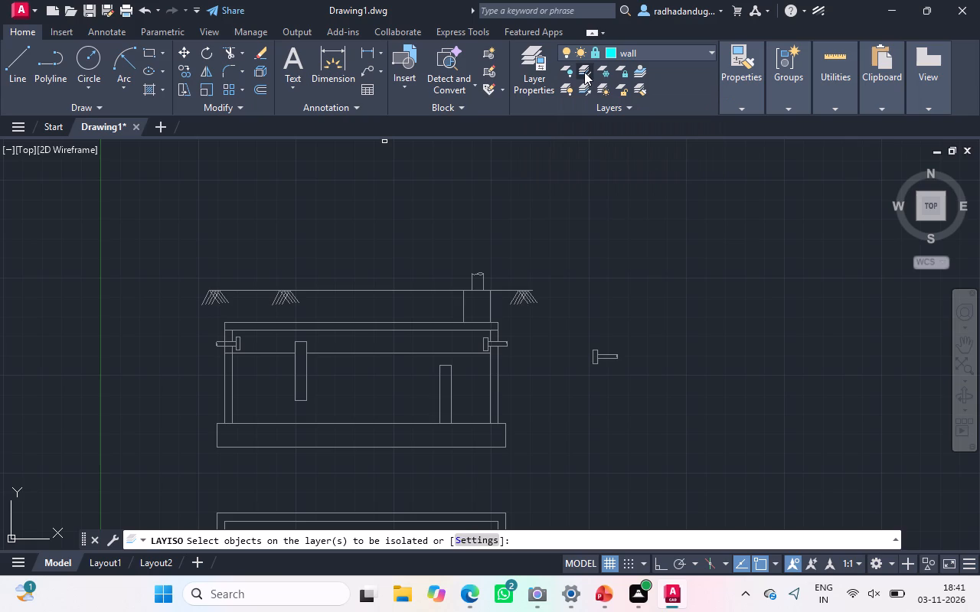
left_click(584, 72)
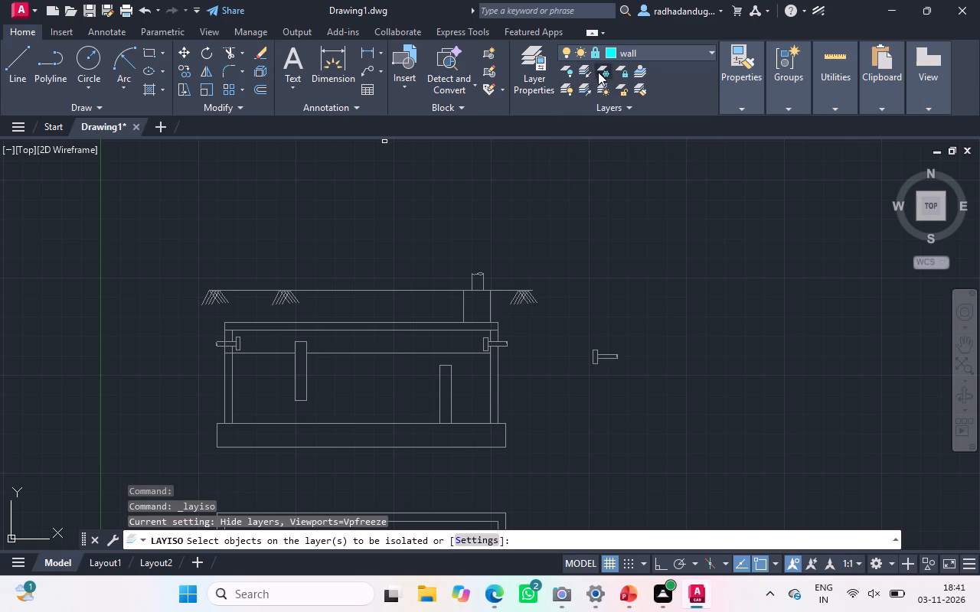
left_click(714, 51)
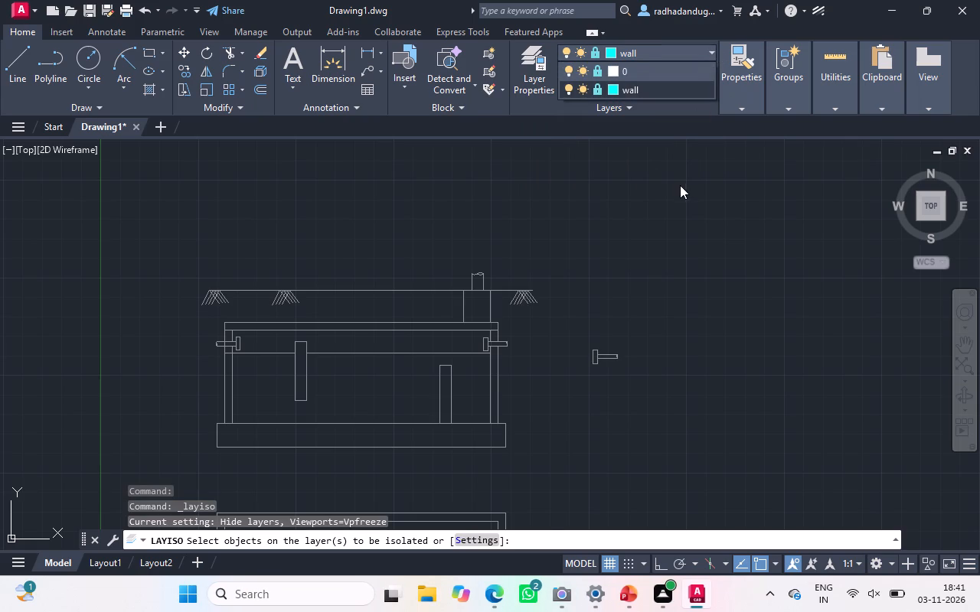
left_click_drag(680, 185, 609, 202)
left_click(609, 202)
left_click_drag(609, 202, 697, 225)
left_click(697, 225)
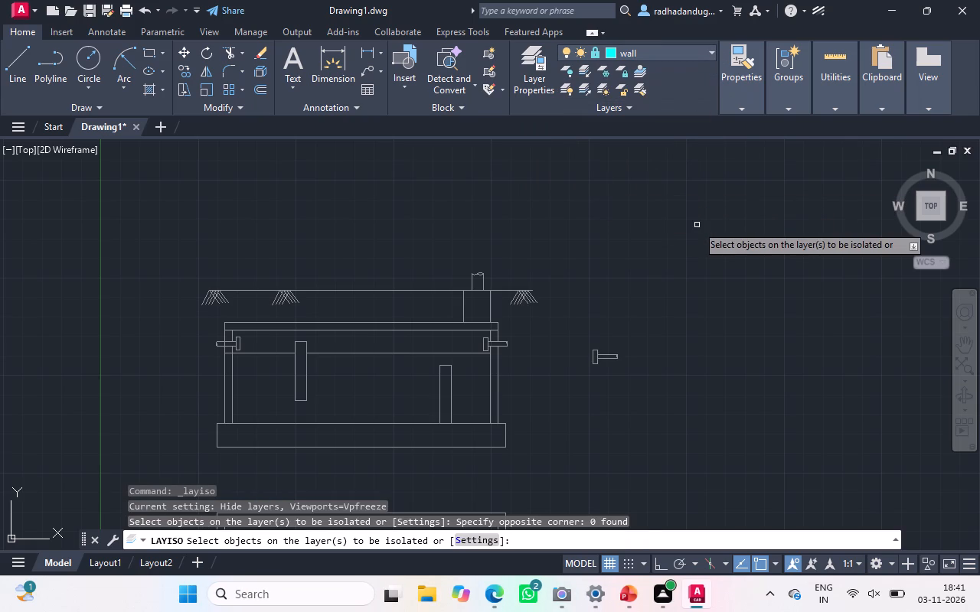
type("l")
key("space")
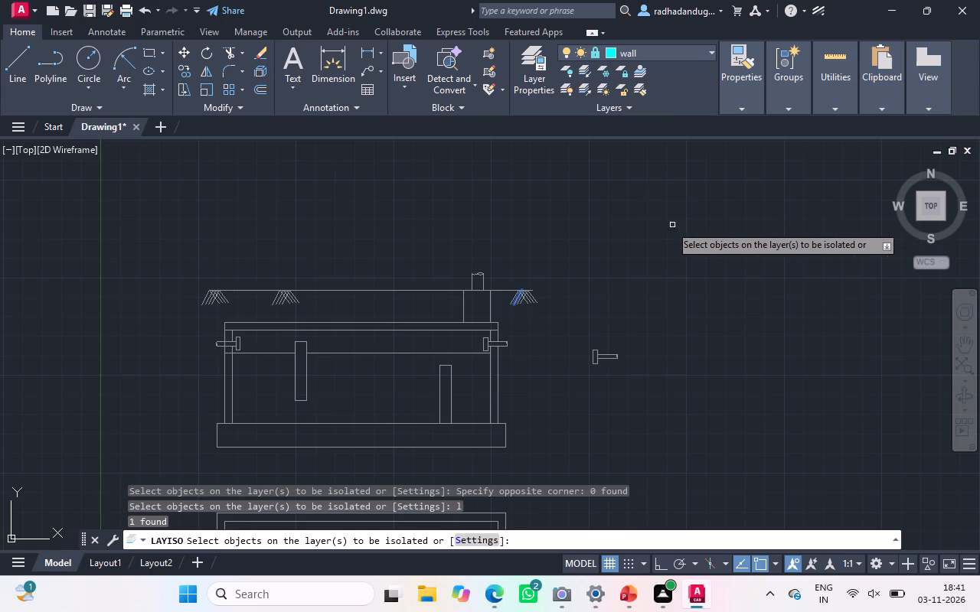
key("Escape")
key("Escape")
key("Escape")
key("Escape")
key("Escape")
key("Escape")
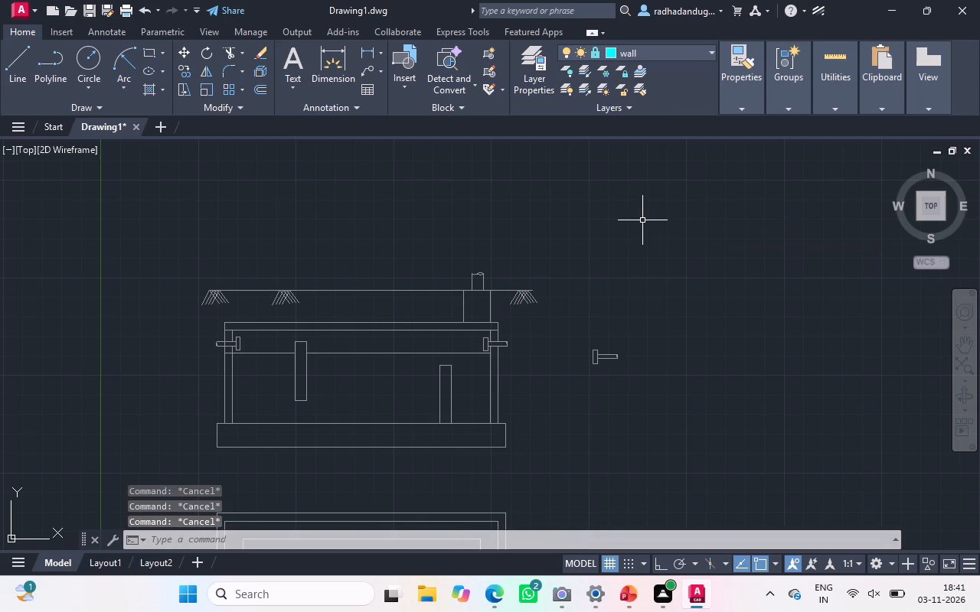
Draw a single, slightly slanted test line on the wall layer in the empty space above the detached fitting.
type("l")
key("space")
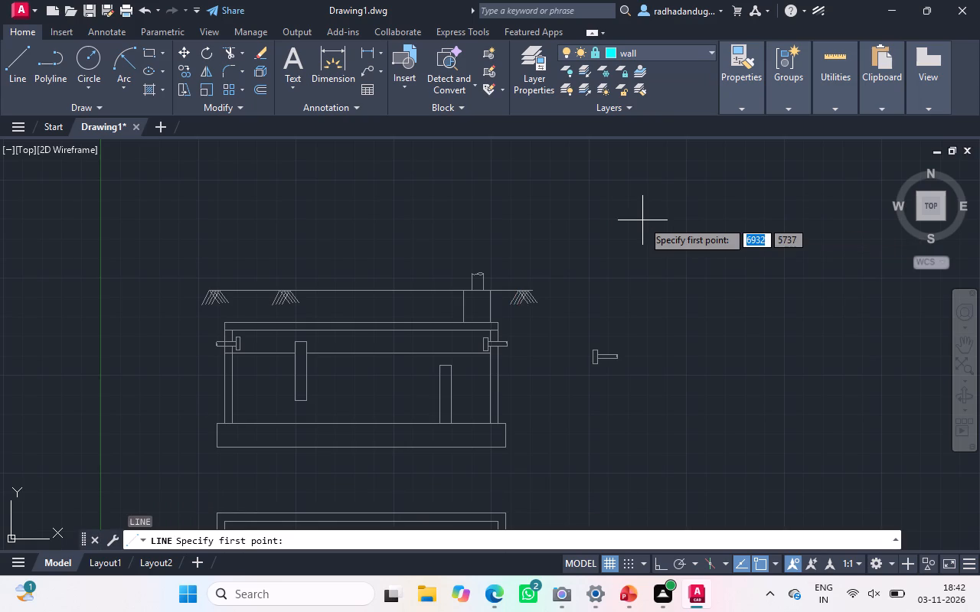
left_click(586, 260)
left_click_drag(586, 260, 724, 232)
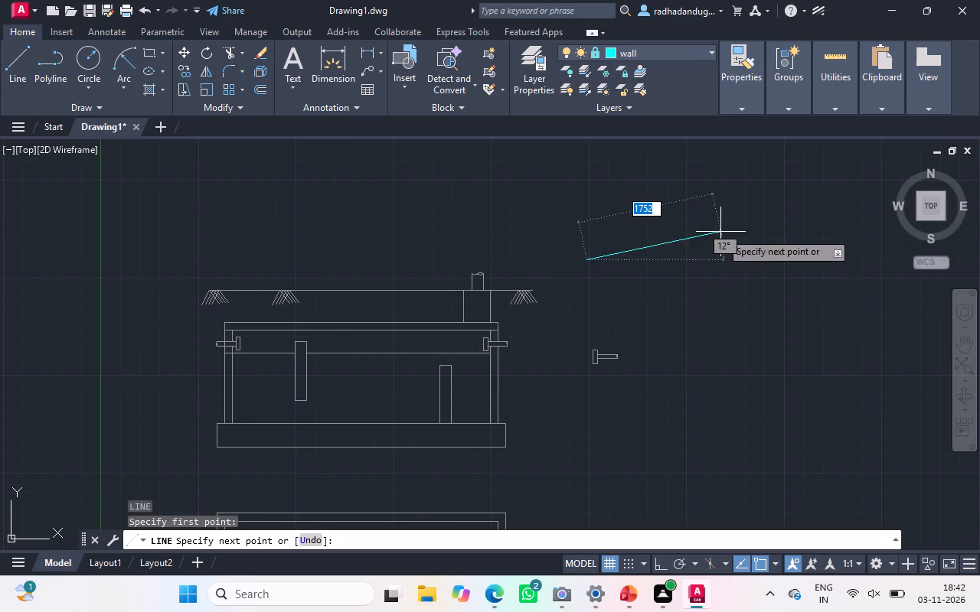
left_click_drag(724, 232, 737, 246)
left_click(737, 246)
key("Escape")
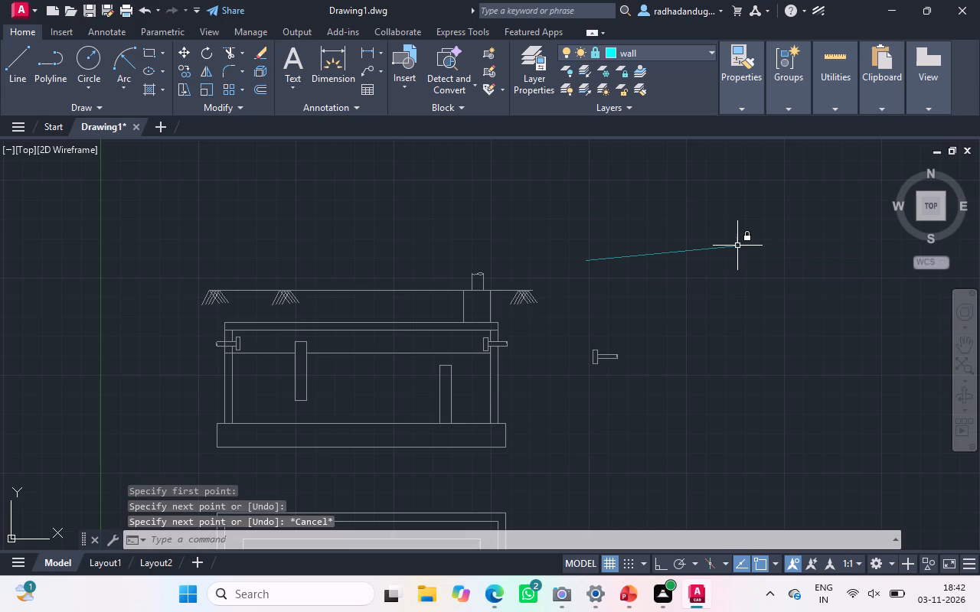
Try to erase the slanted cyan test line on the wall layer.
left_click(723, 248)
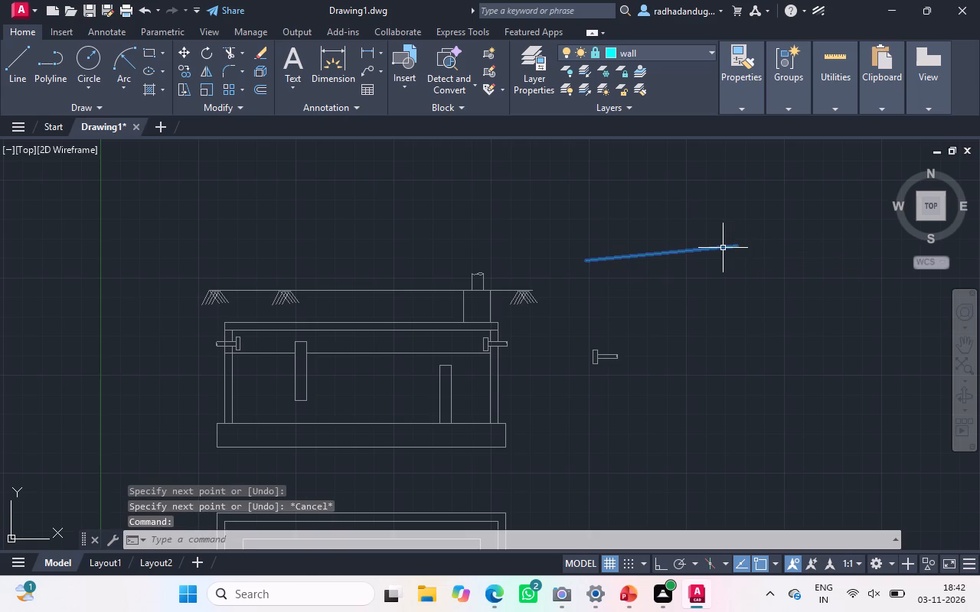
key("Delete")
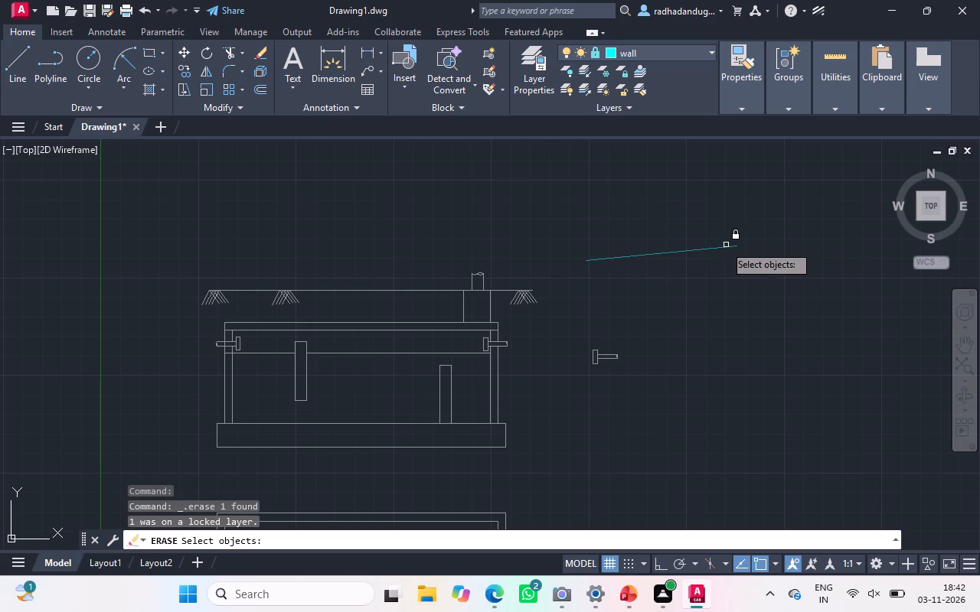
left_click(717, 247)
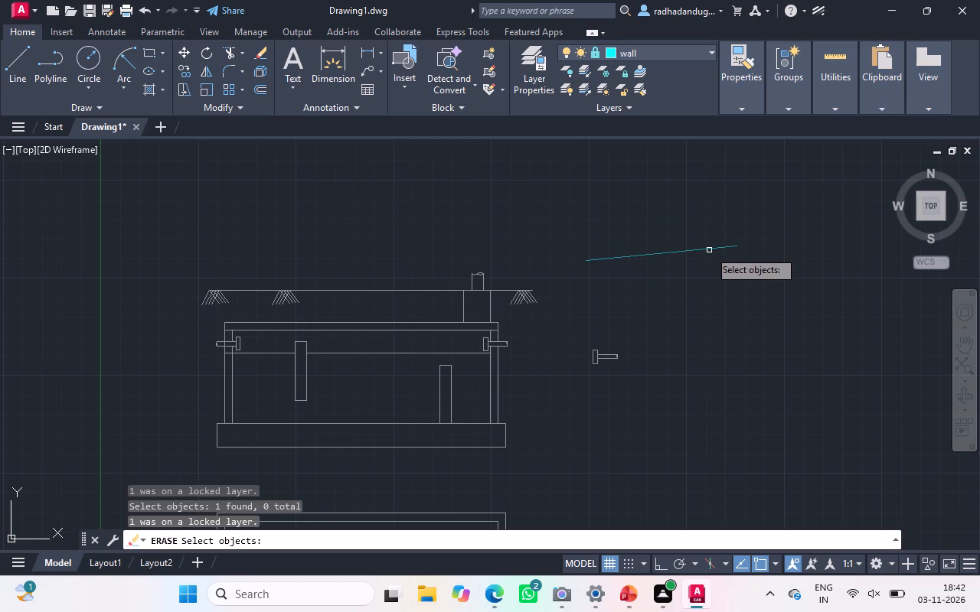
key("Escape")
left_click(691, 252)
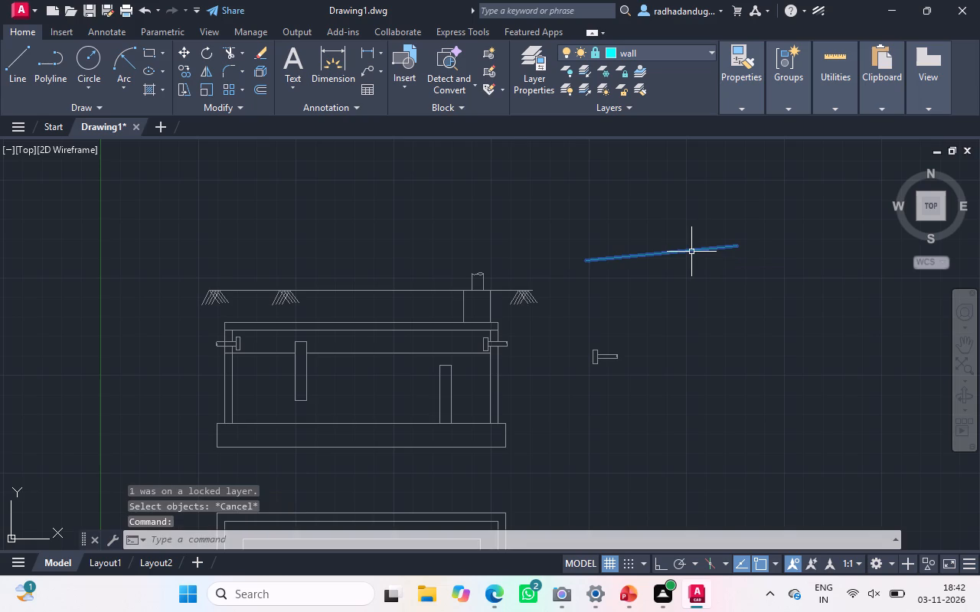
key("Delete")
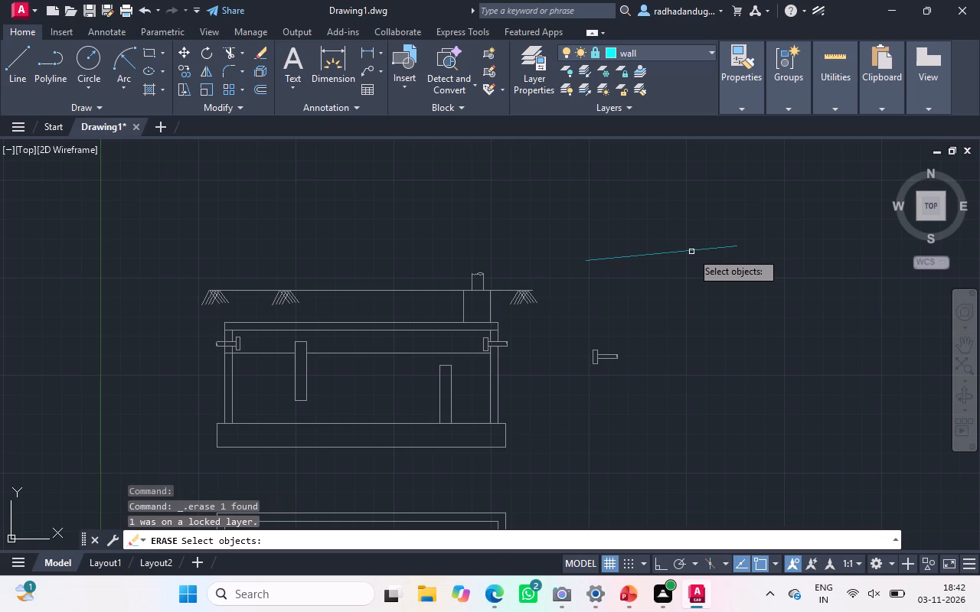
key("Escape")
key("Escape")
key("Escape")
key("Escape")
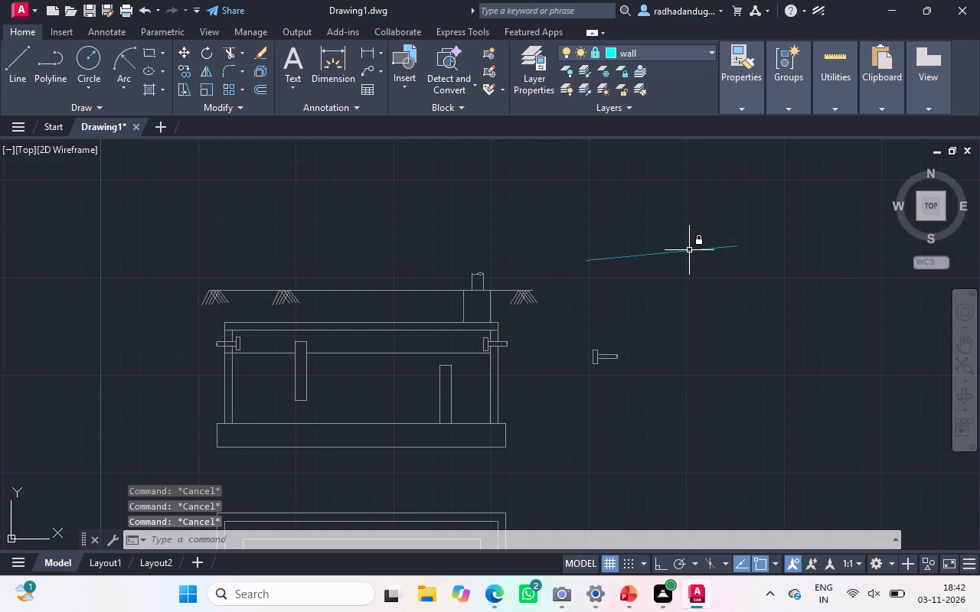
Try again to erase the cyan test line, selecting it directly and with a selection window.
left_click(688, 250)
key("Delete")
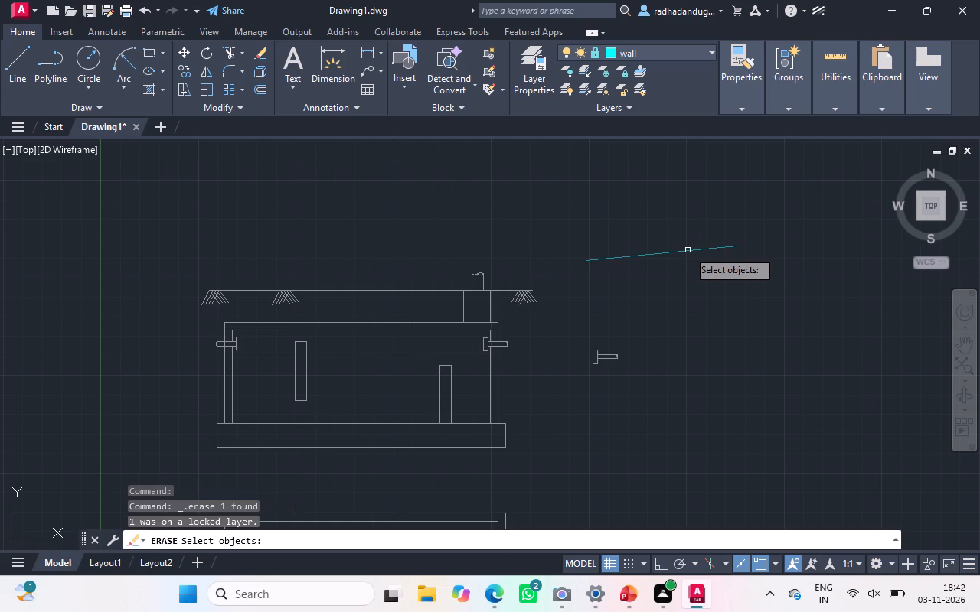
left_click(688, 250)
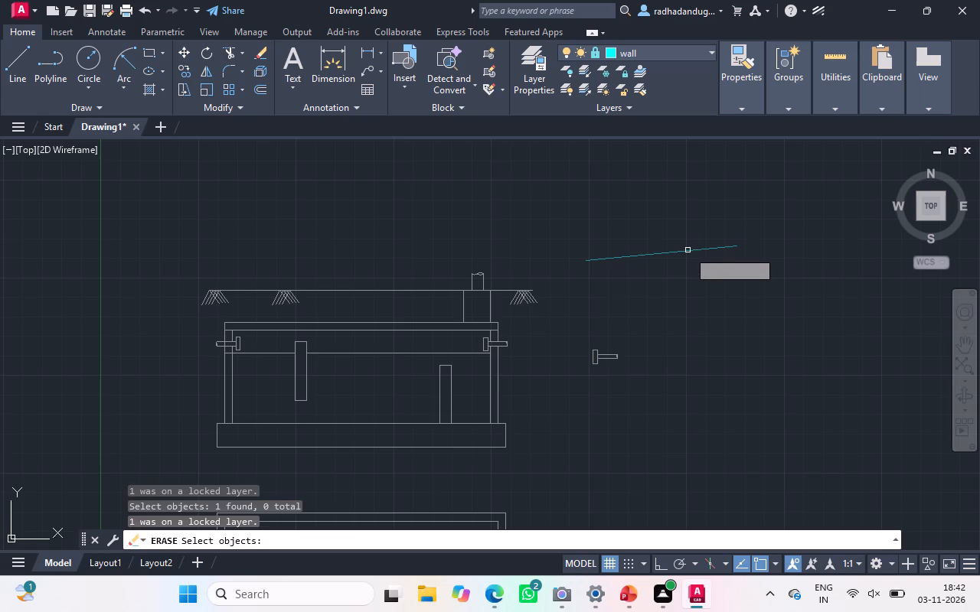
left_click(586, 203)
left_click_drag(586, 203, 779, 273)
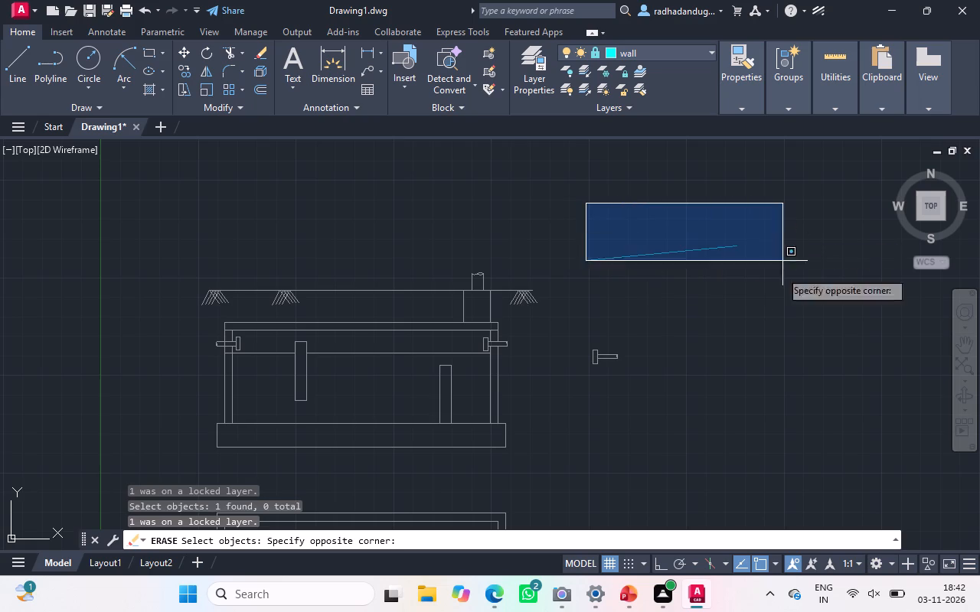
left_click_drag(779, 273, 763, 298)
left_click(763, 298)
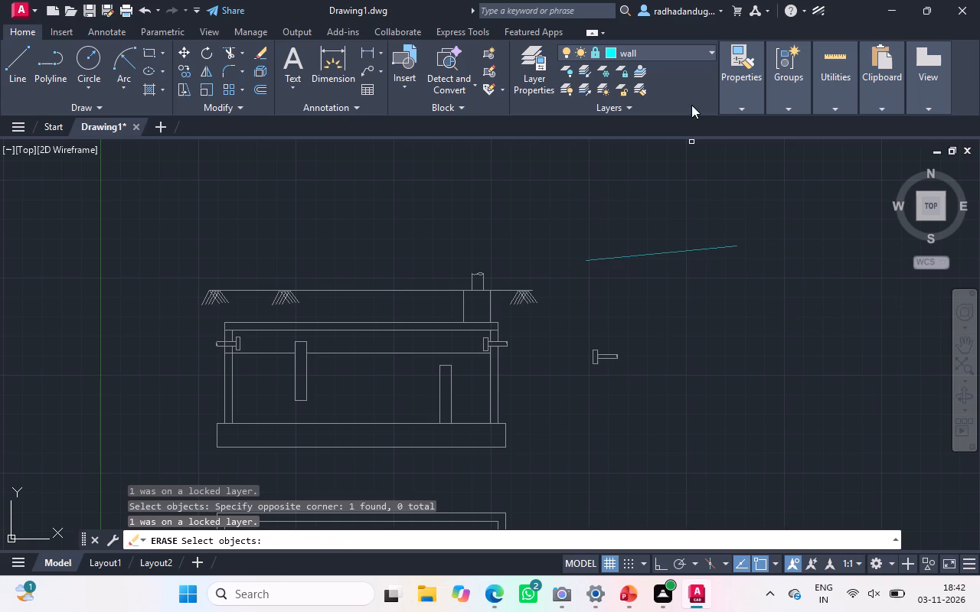
Make layer 0 the current layer.
left_click(704, 52)
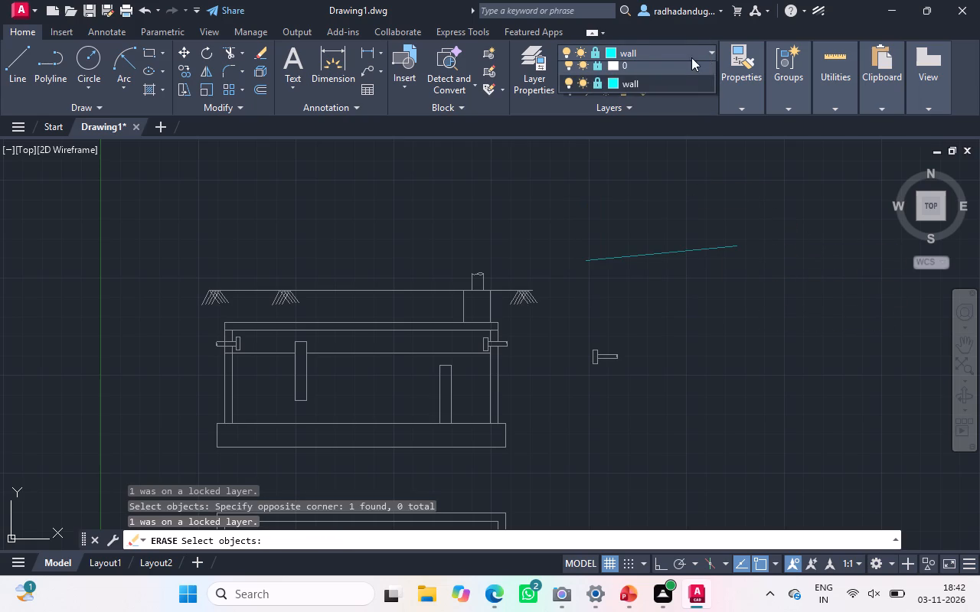
left_click(675, 69)
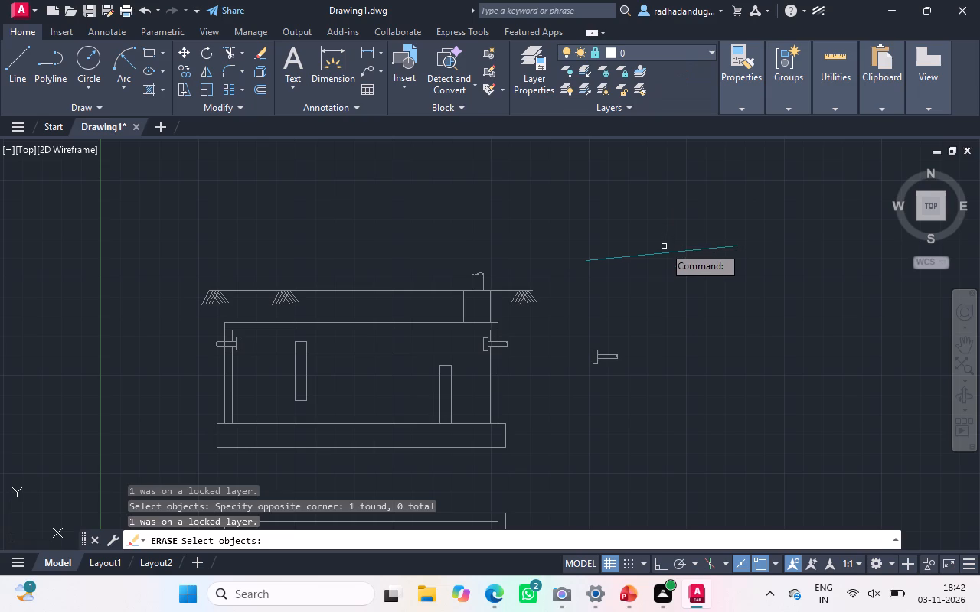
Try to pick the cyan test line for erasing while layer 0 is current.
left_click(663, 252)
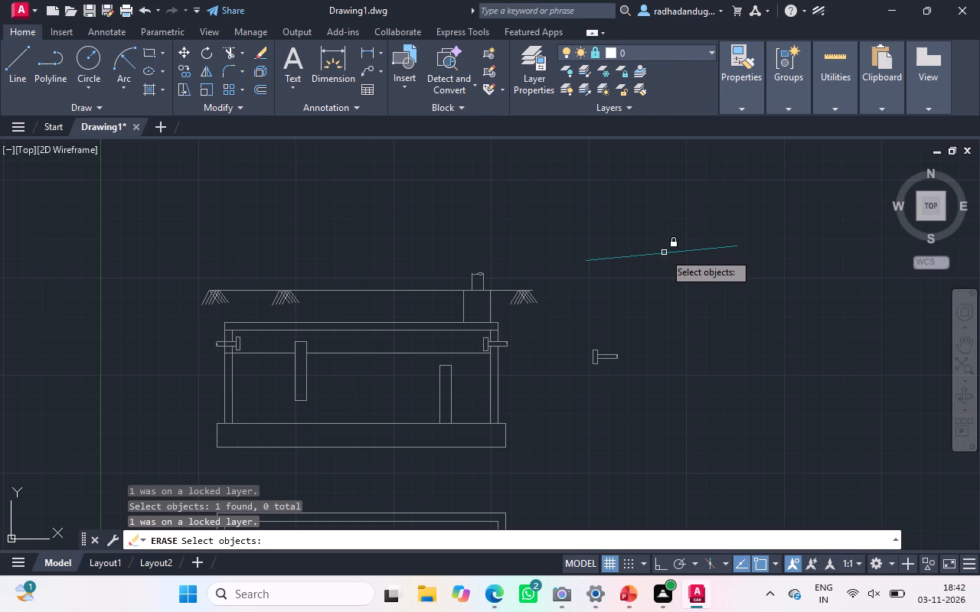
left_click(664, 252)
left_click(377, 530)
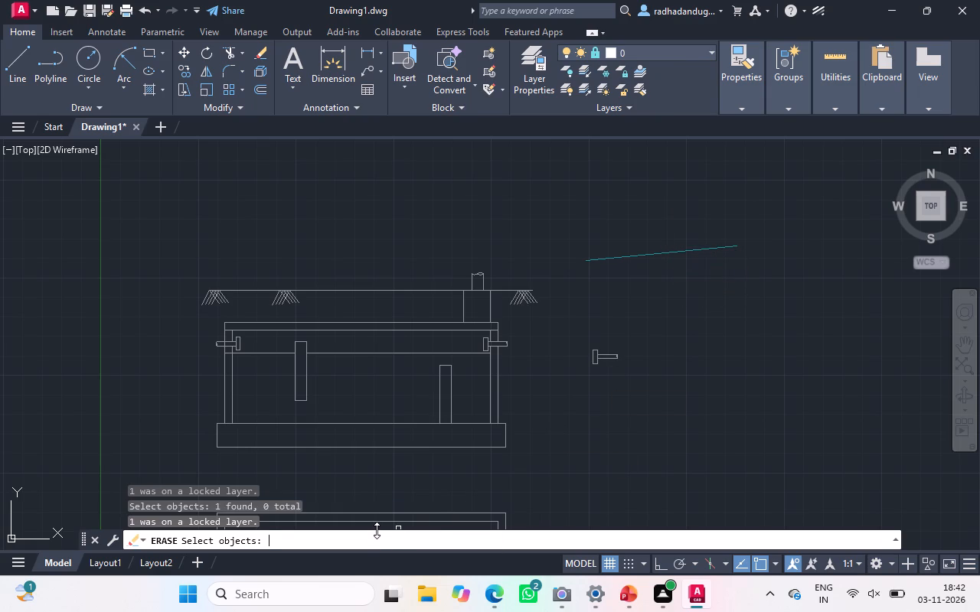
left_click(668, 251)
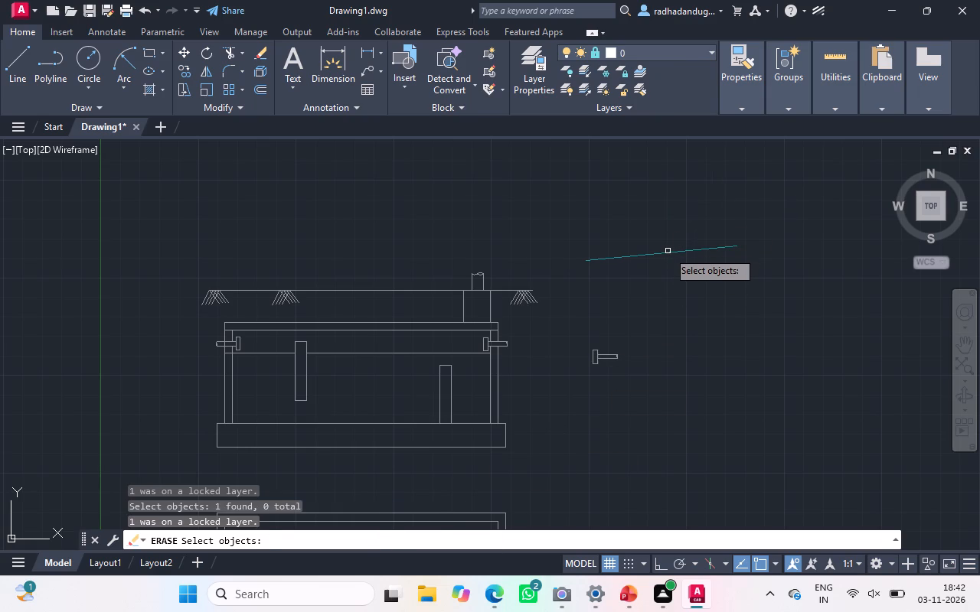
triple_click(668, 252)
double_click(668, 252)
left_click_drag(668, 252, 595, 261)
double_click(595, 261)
Unlock the wall layer.
left_click_drag(595, 261, 704, 47)
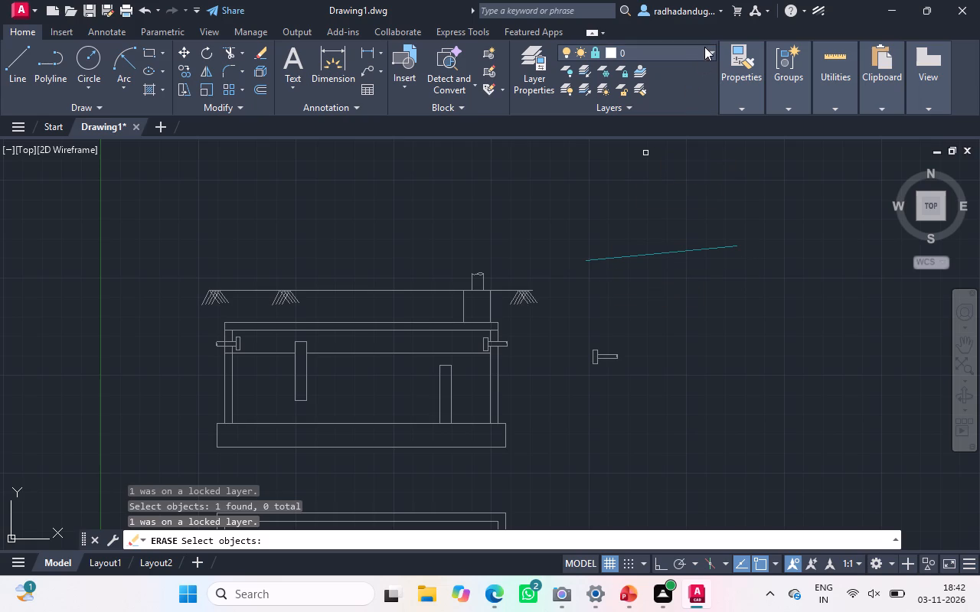
left_click_drag(704, 47, 704, 45)
left_click(704, 45)
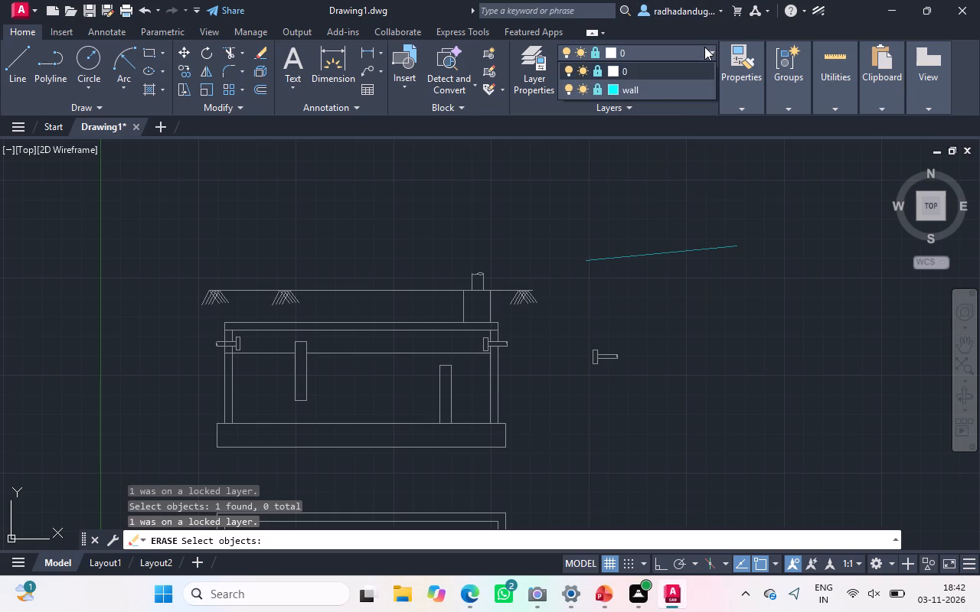
left_click(597, 83)
left_click(661, 201)
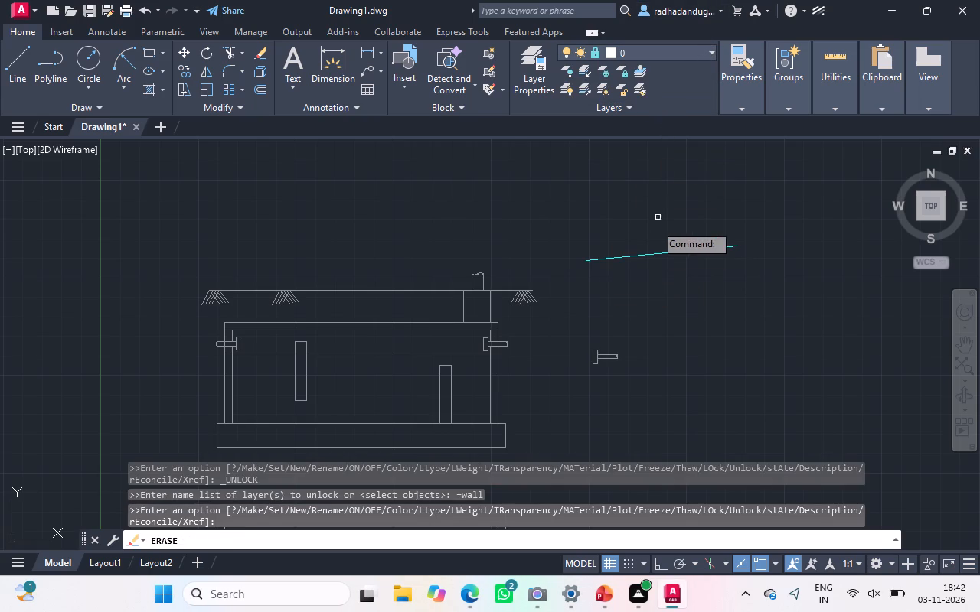
Erase the slanted cyan test line above the detached fitting.
left_click(649, 256)
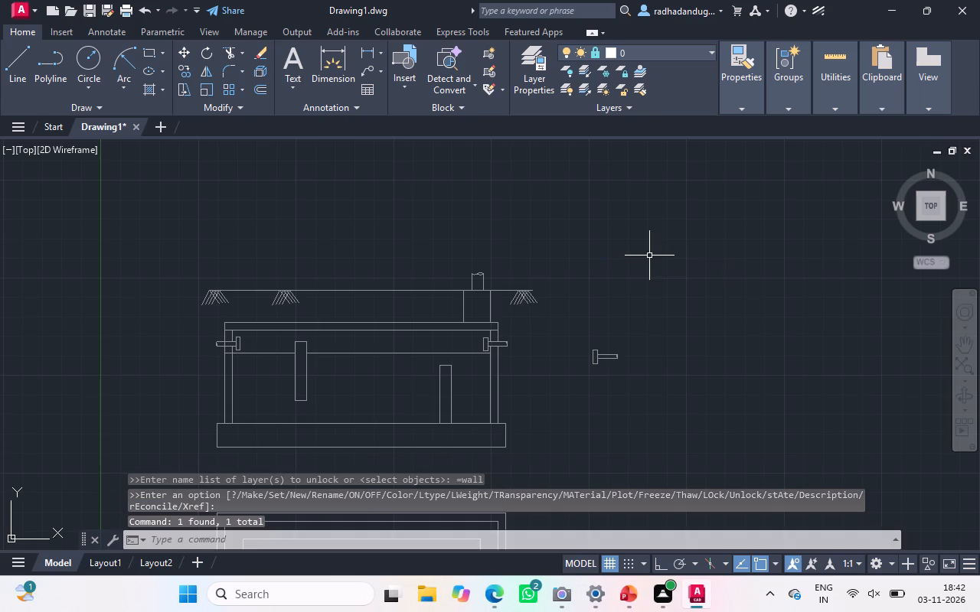
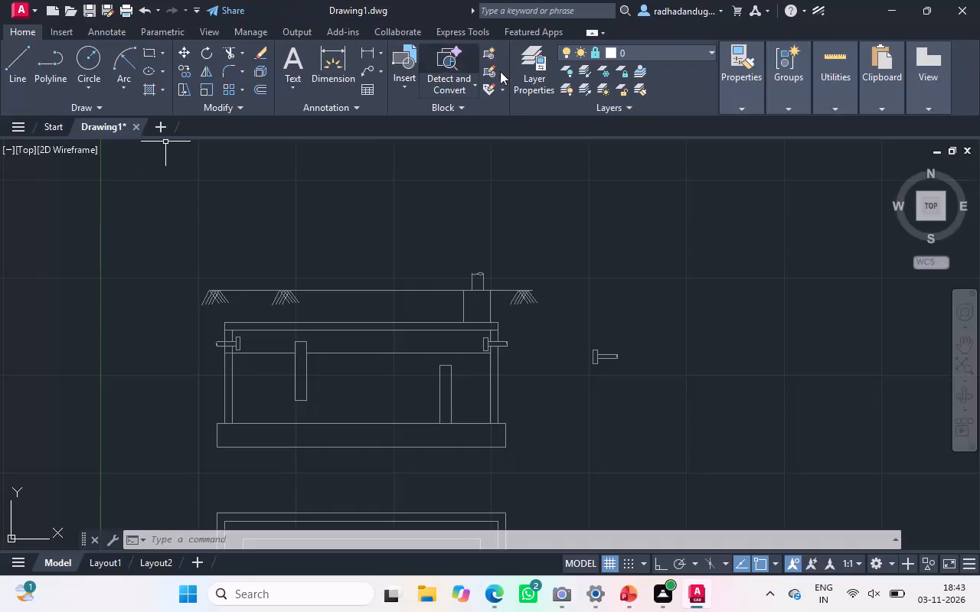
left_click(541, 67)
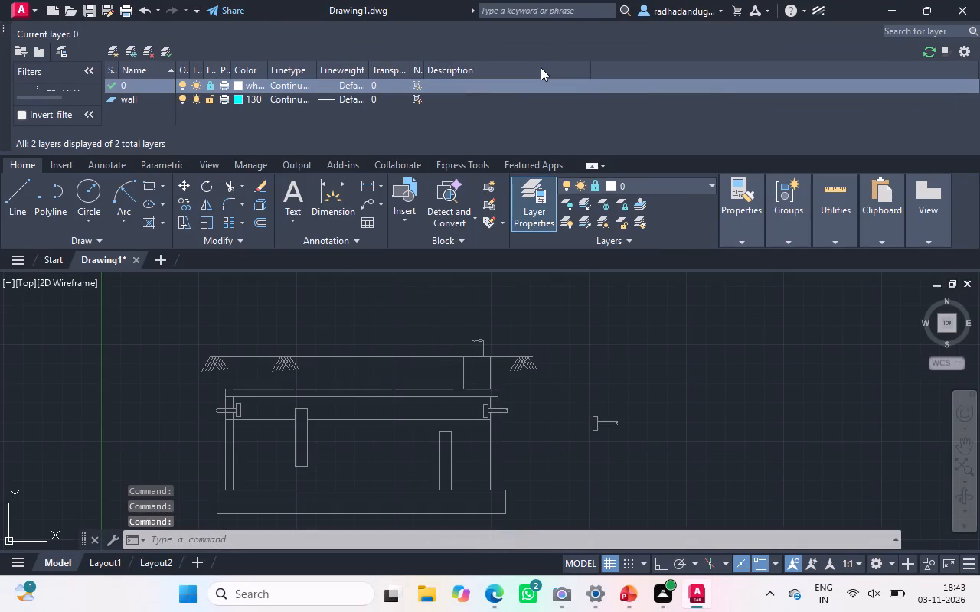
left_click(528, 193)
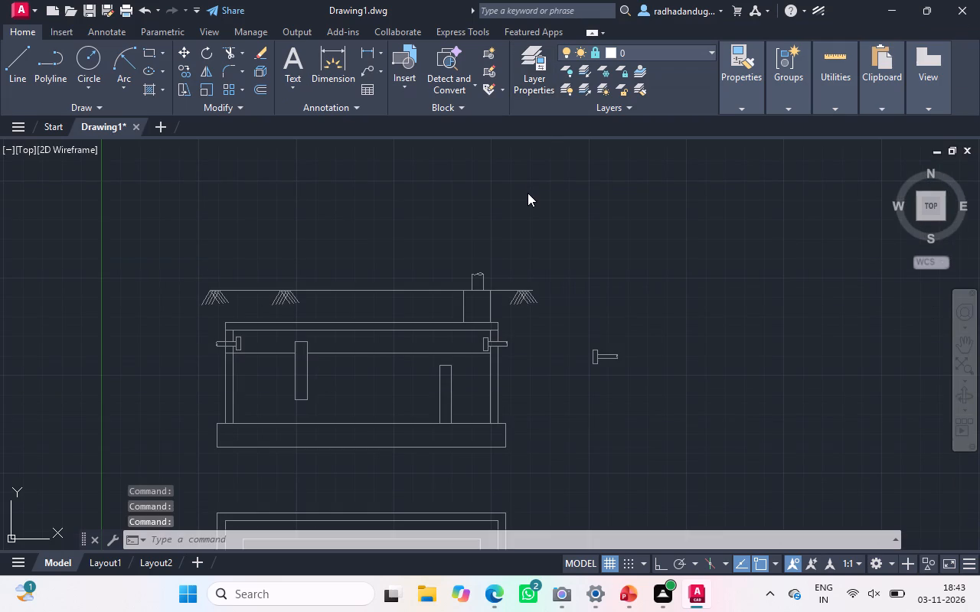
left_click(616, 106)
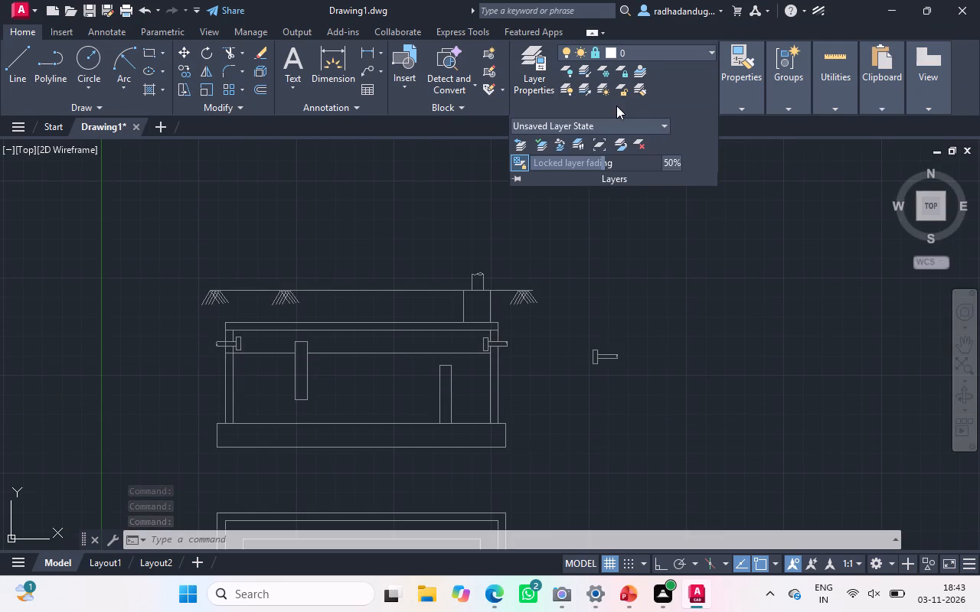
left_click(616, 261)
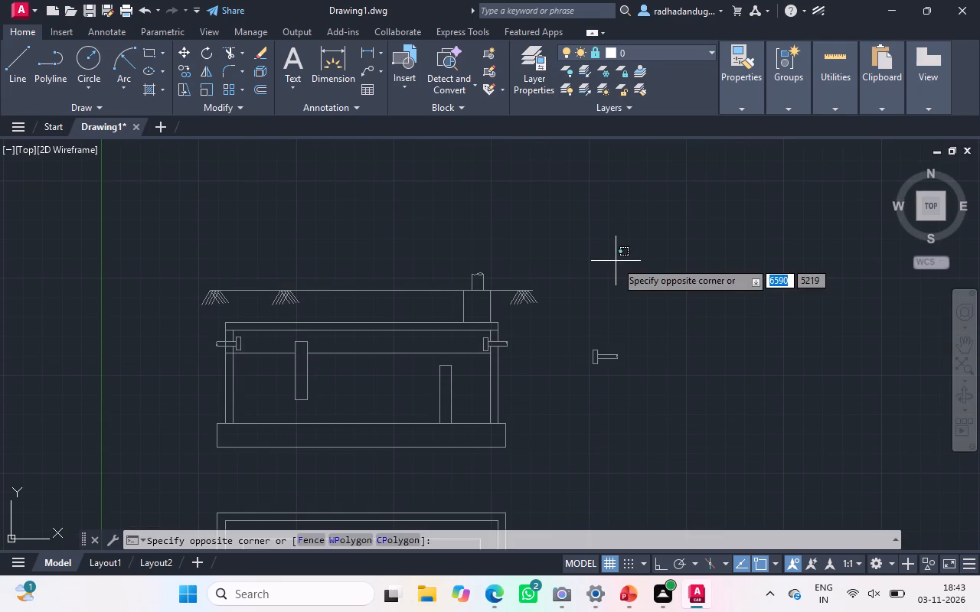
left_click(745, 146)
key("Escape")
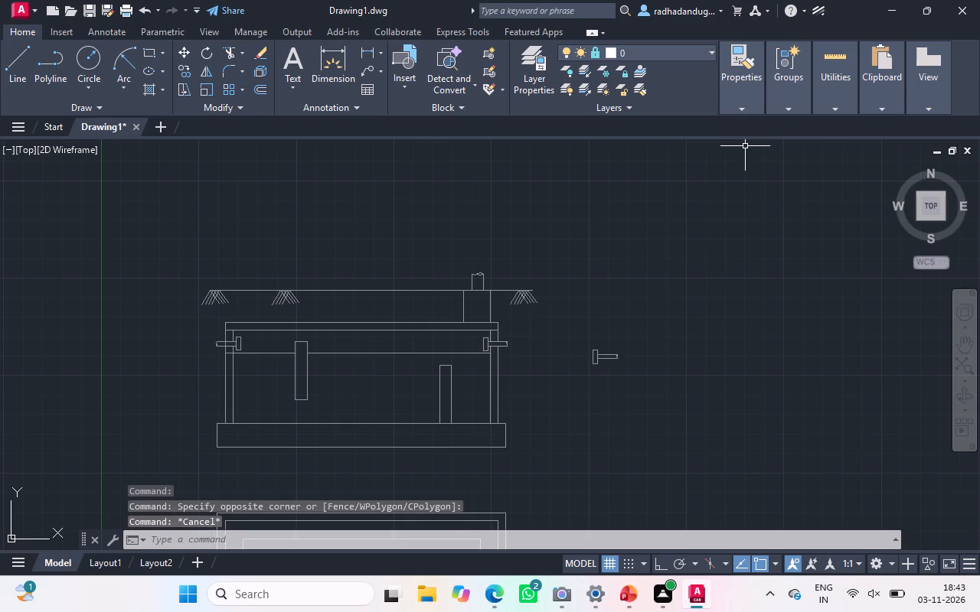
Load the ISO dash linetype ACAD_ISO02W100 from acadiso.lin into the drawing.
left_click(743, 115)
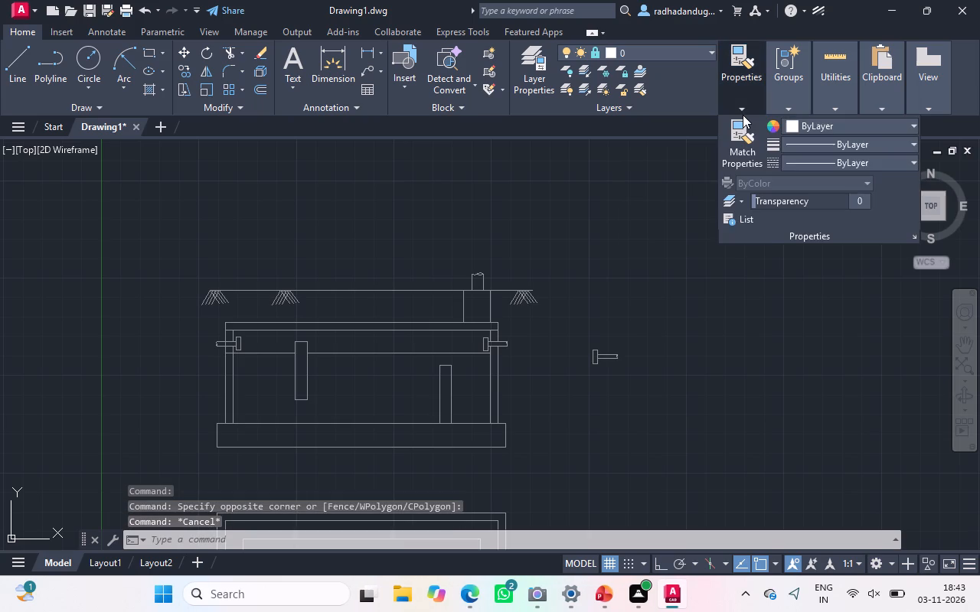
left_click(907, 161)
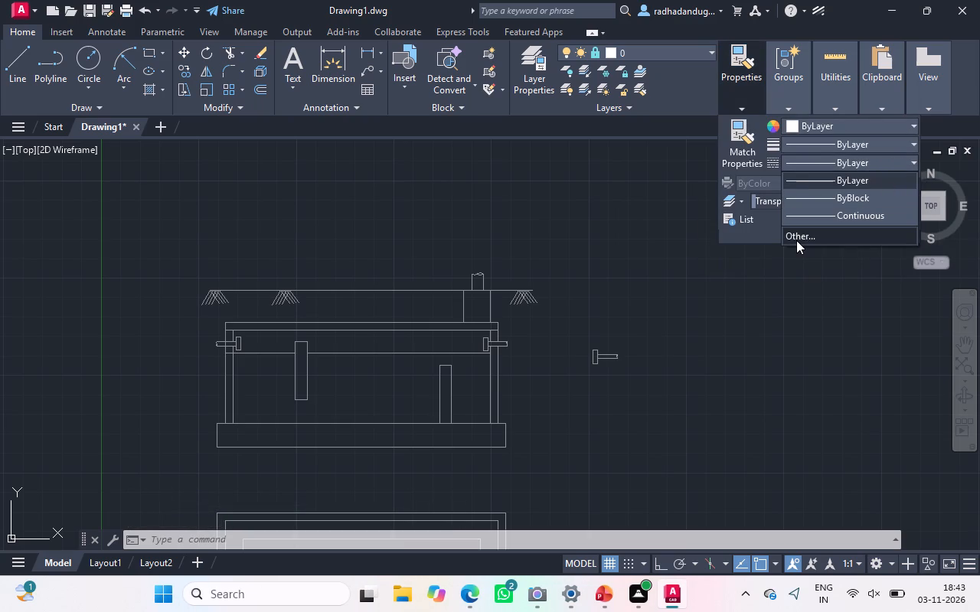
left_click(799, 236)
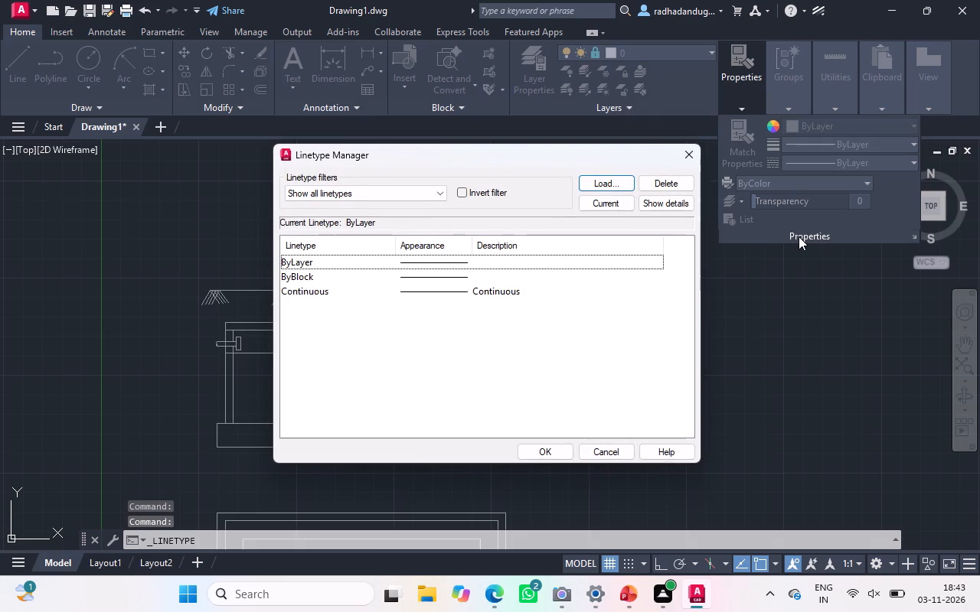
left_click(600, 180)
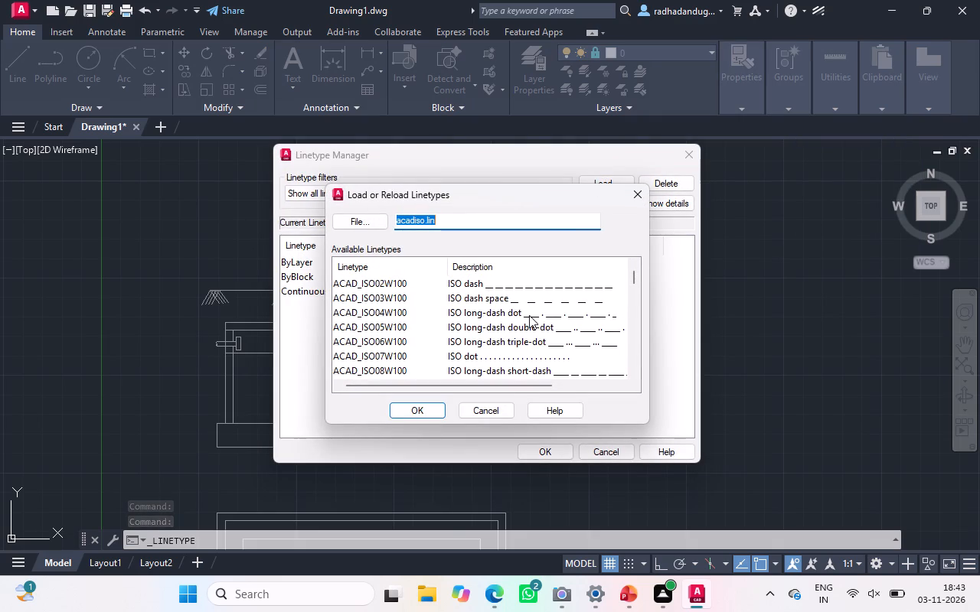
left_click(471, 285)
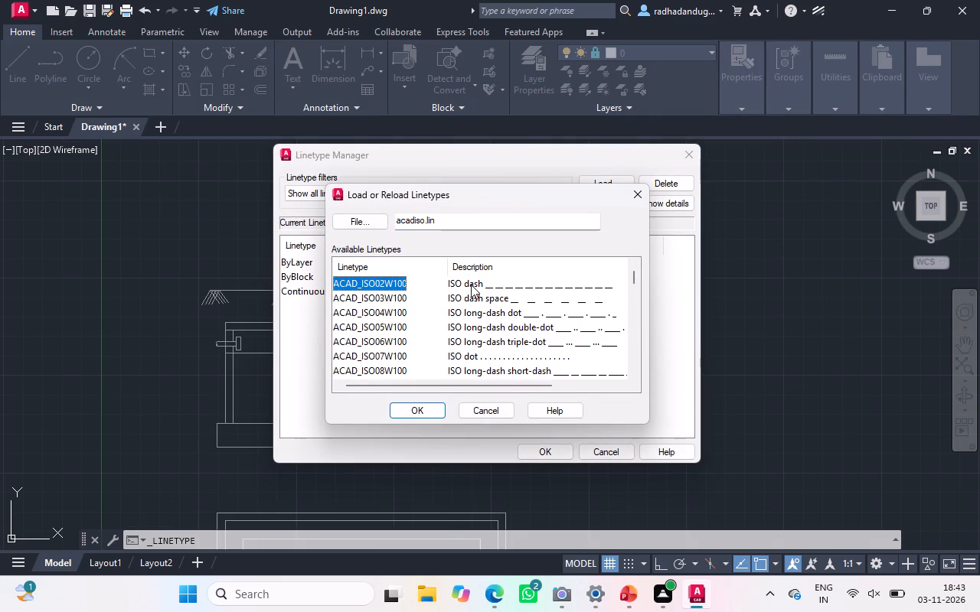
left_click(402, 412)
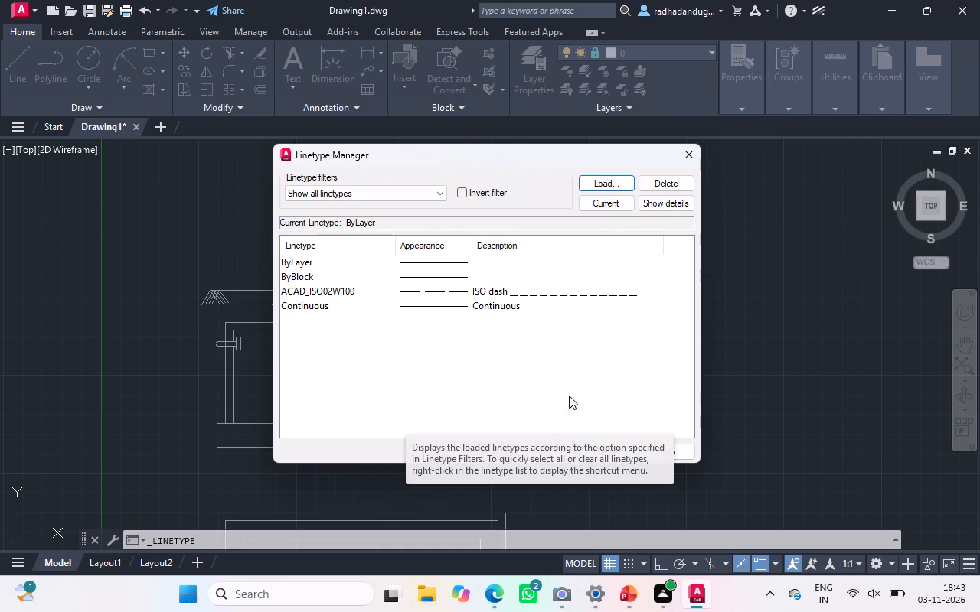
left_click(681, 158)
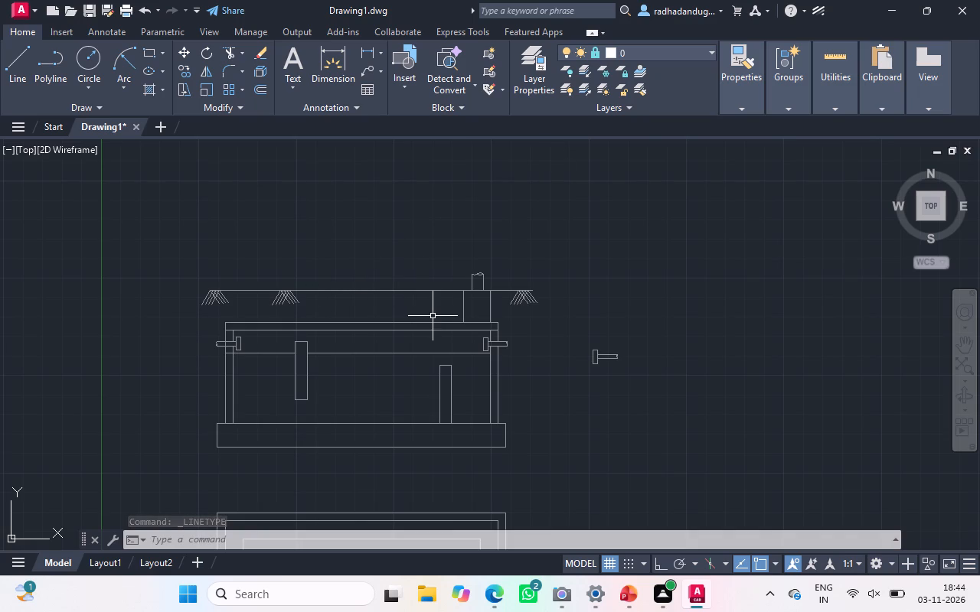
key("Escape")
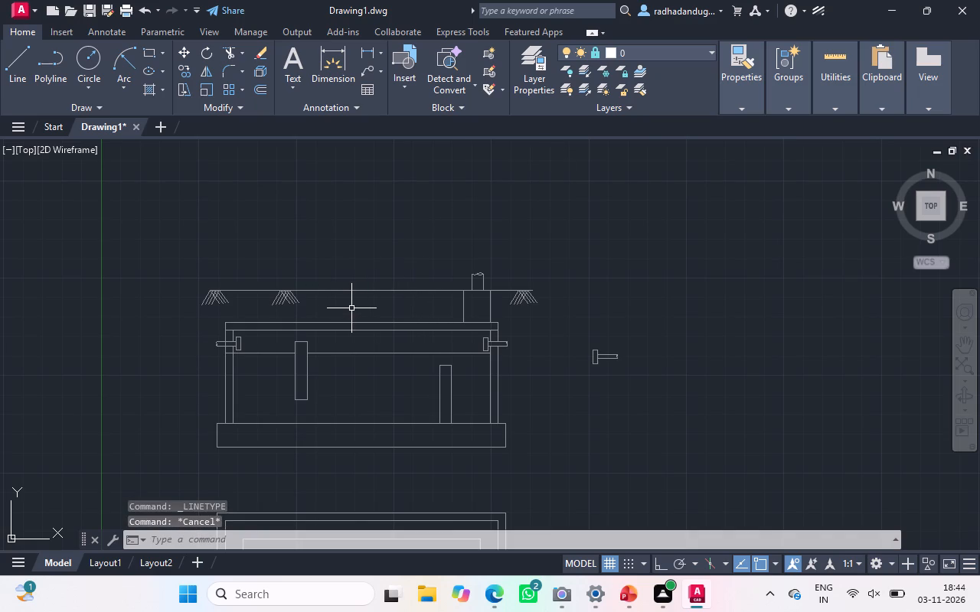
Draw a single, nearly horizontal line in the empty space to the right of the sectional view, slightly above its ground line.
type("l")
key("space")
left_click_drag(679, 279, 784, 285)
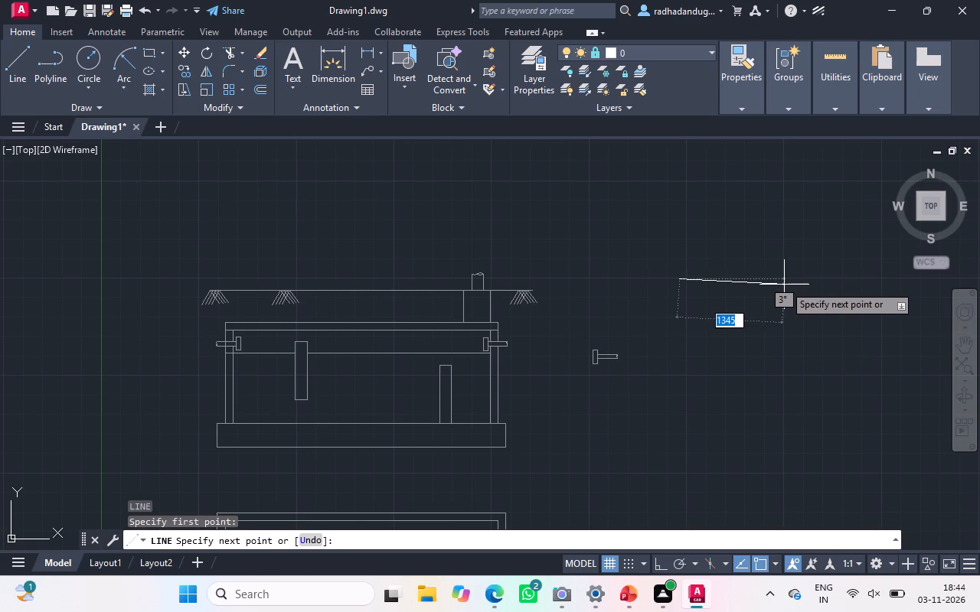
left_click(798, 278)
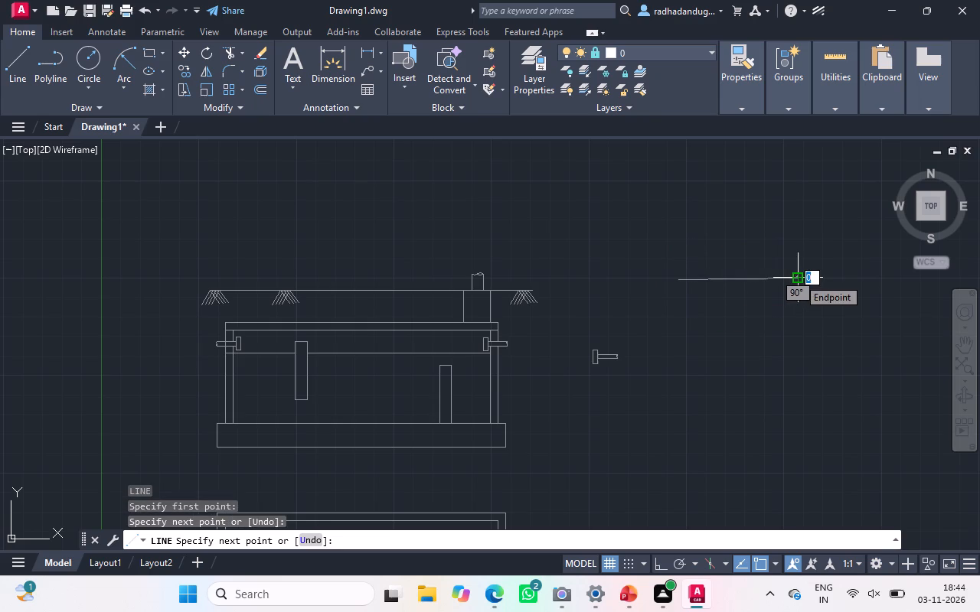
key("Escape")
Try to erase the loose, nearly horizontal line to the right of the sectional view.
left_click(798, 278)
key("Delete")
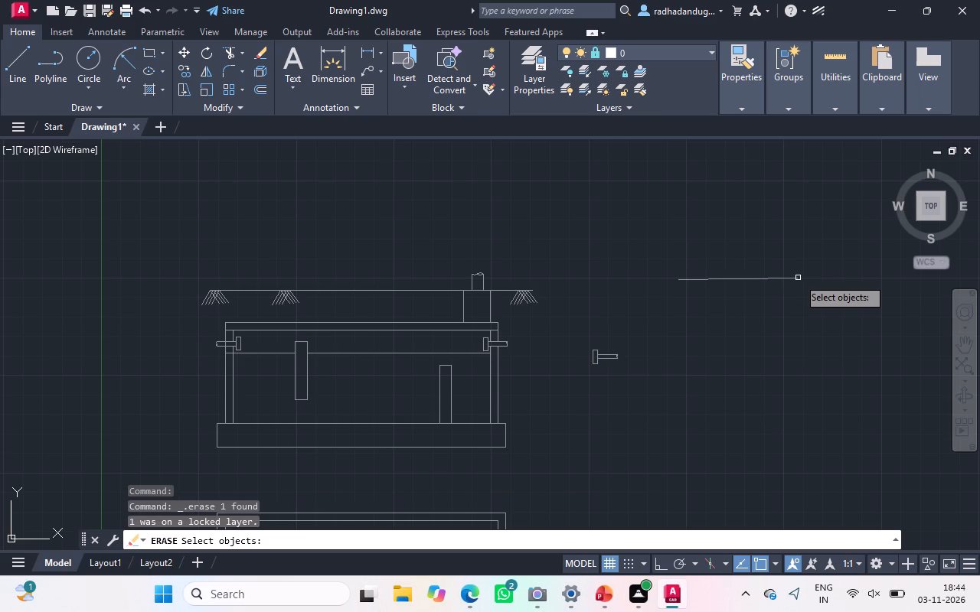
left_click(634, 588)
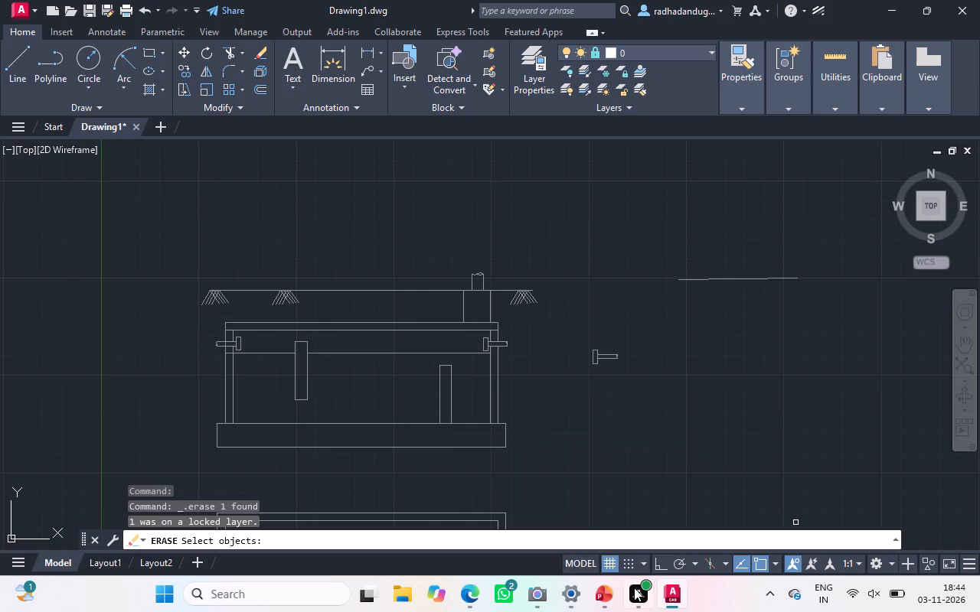
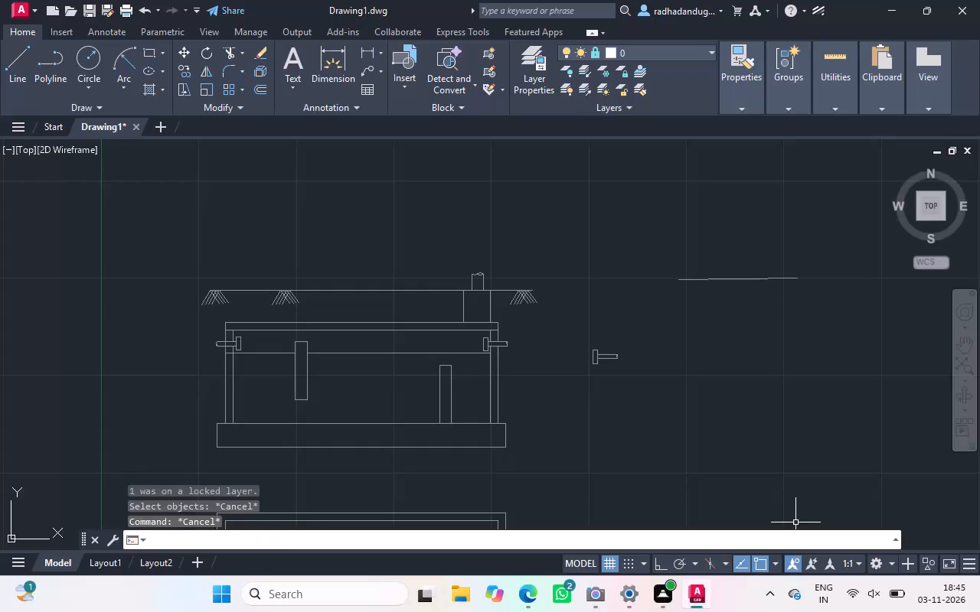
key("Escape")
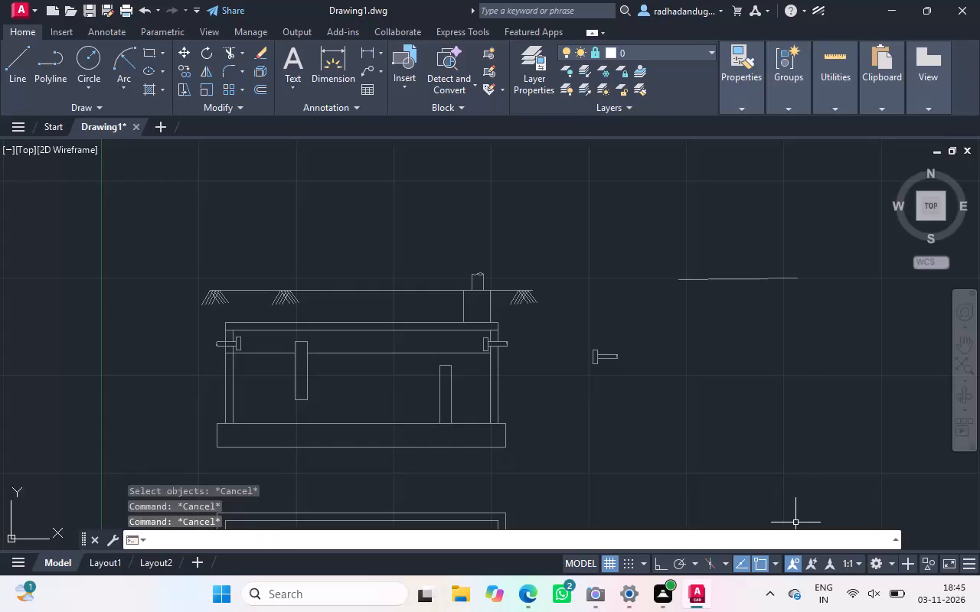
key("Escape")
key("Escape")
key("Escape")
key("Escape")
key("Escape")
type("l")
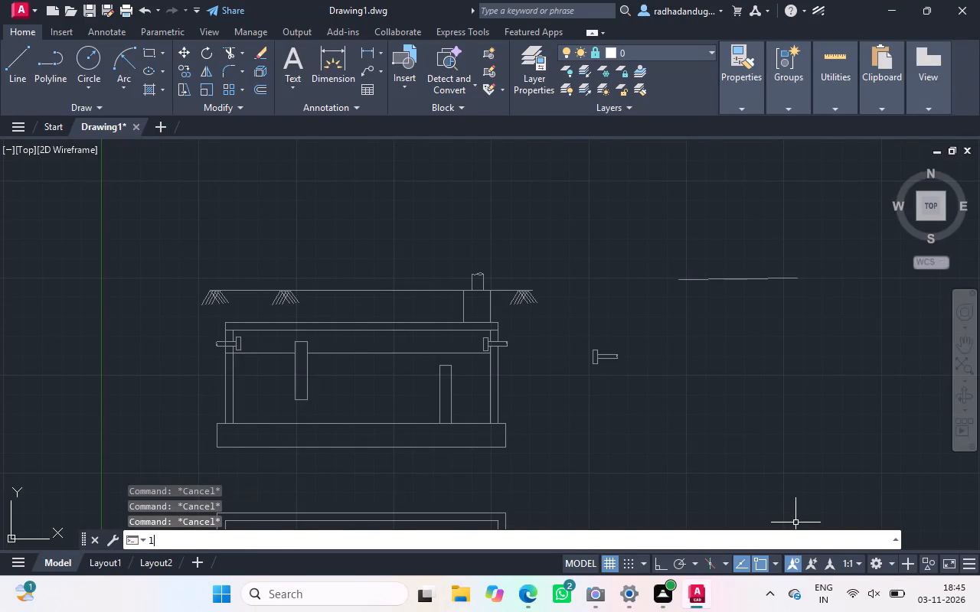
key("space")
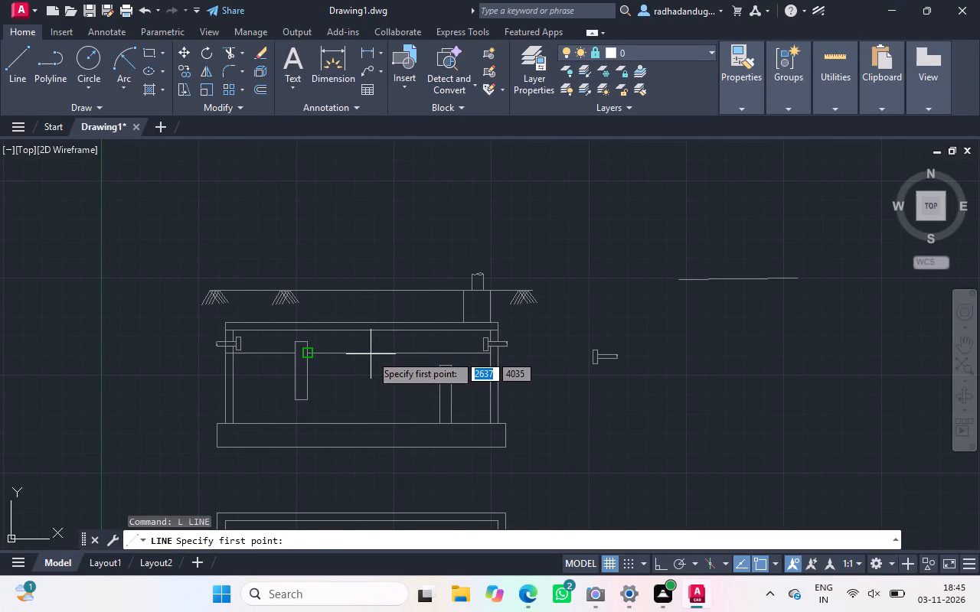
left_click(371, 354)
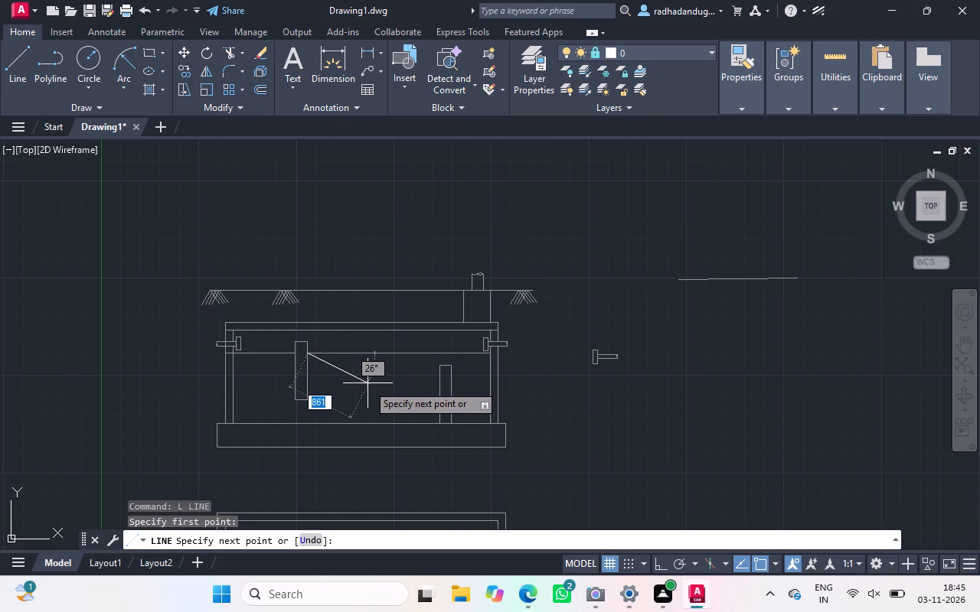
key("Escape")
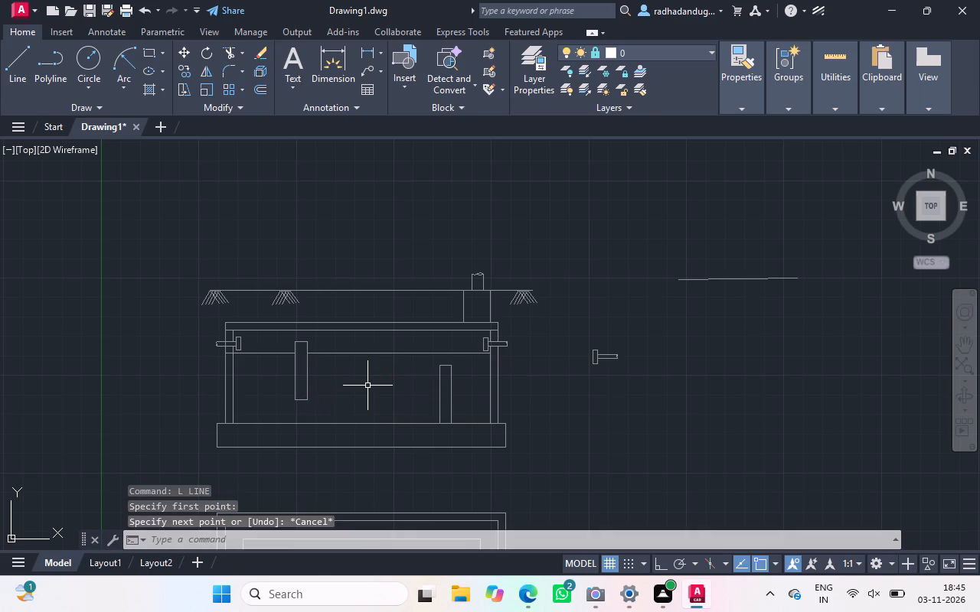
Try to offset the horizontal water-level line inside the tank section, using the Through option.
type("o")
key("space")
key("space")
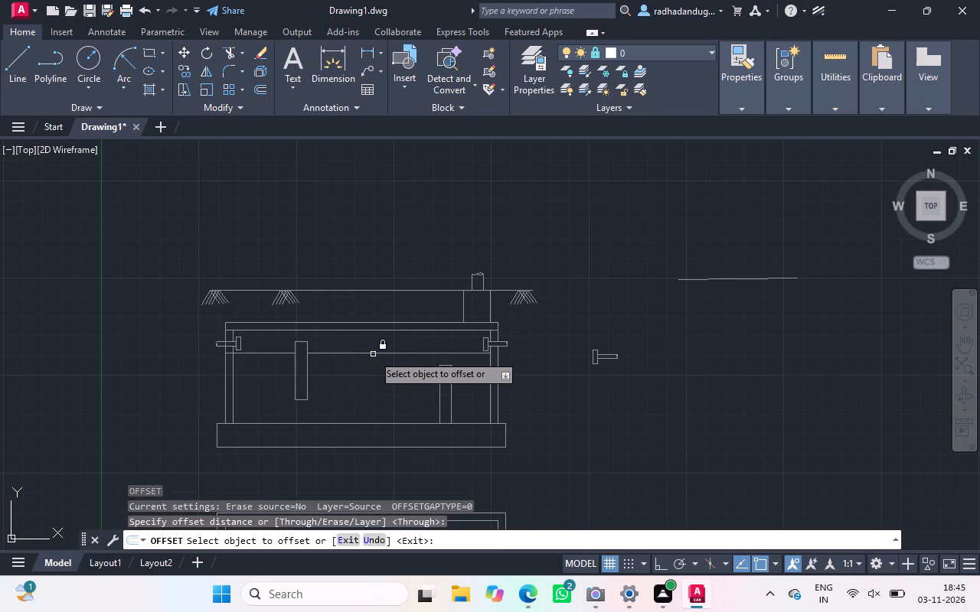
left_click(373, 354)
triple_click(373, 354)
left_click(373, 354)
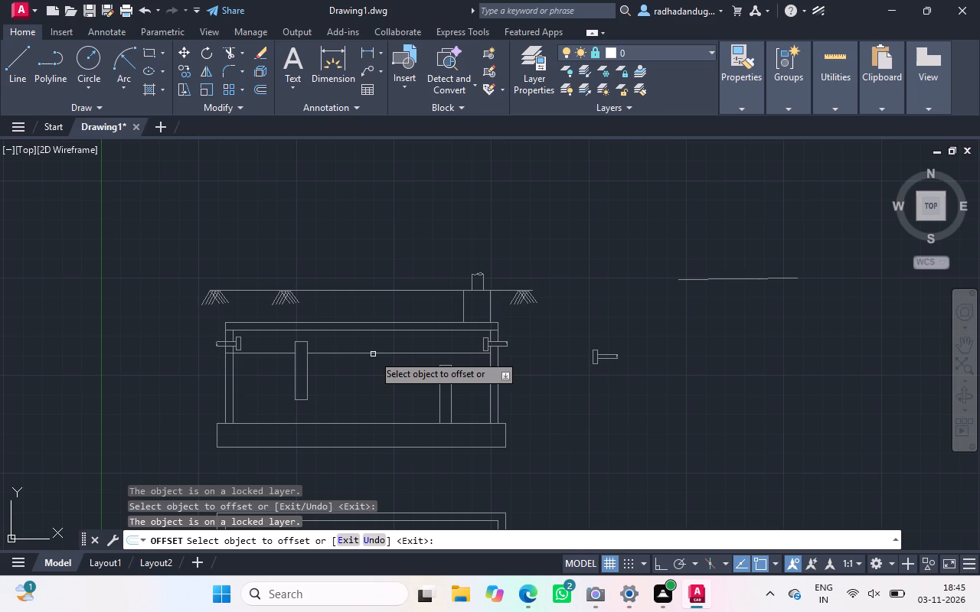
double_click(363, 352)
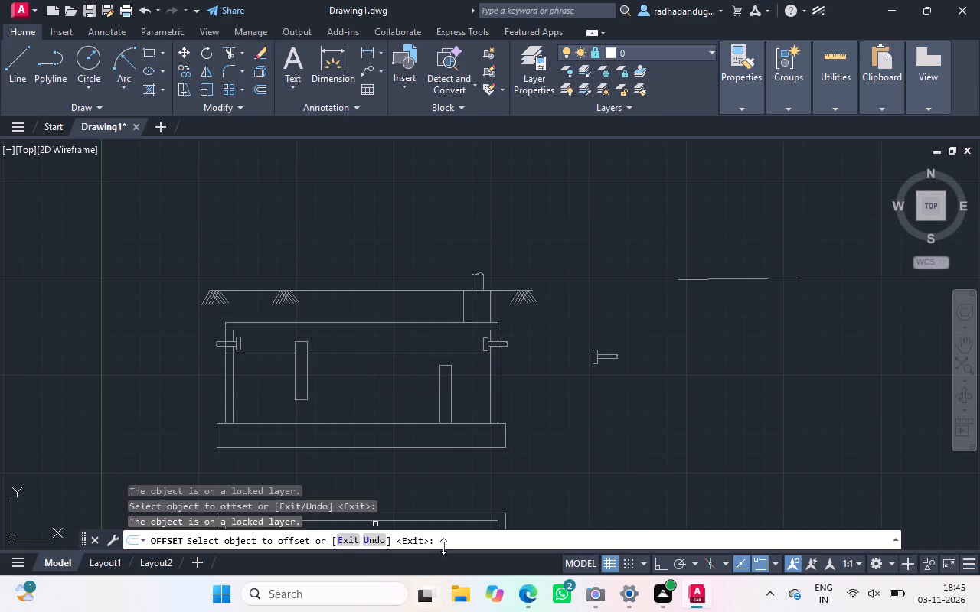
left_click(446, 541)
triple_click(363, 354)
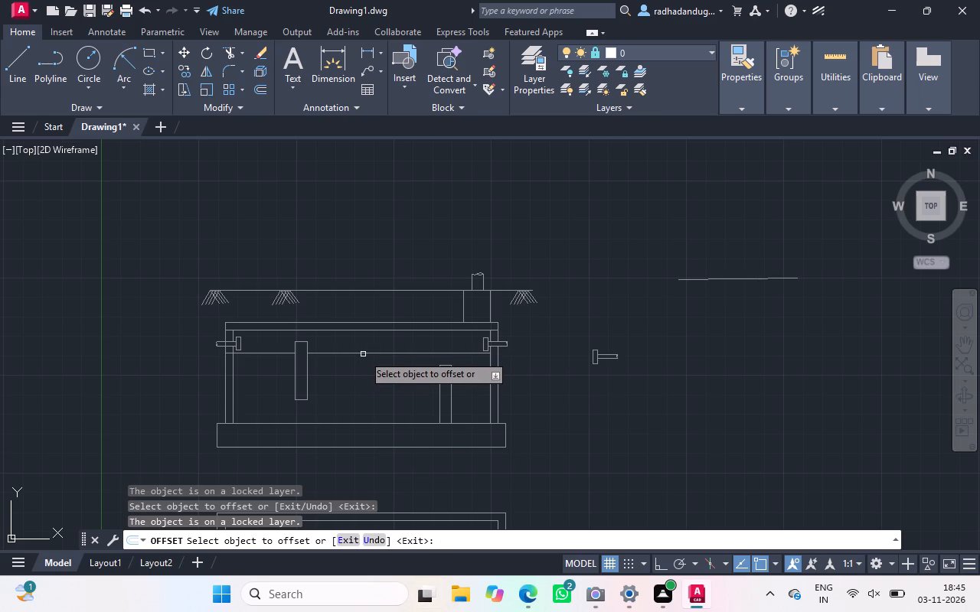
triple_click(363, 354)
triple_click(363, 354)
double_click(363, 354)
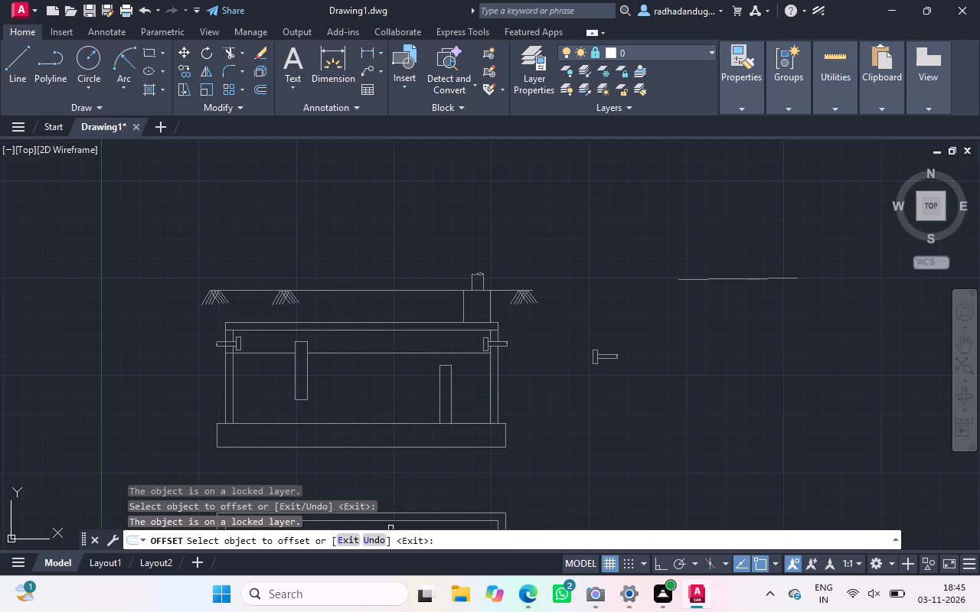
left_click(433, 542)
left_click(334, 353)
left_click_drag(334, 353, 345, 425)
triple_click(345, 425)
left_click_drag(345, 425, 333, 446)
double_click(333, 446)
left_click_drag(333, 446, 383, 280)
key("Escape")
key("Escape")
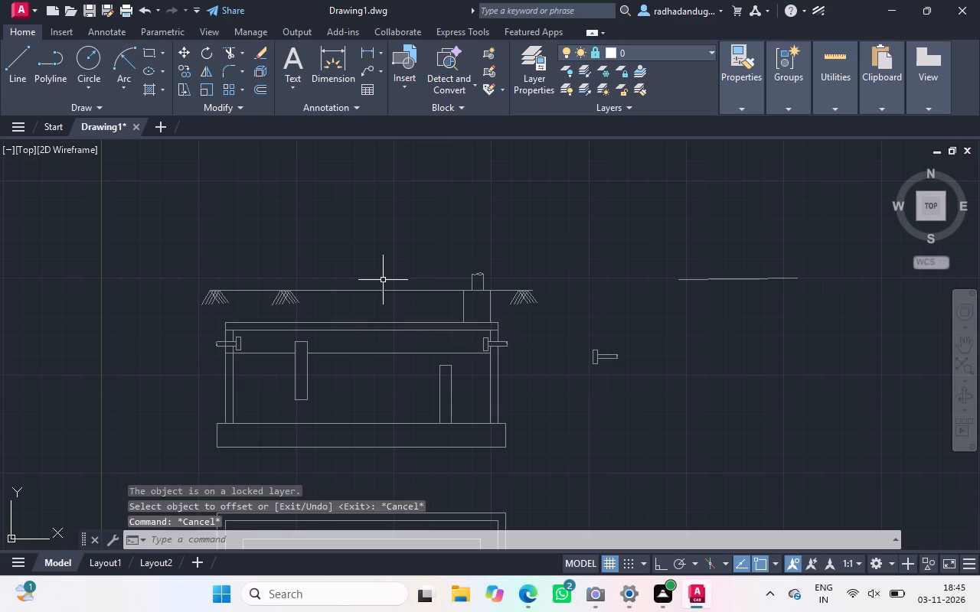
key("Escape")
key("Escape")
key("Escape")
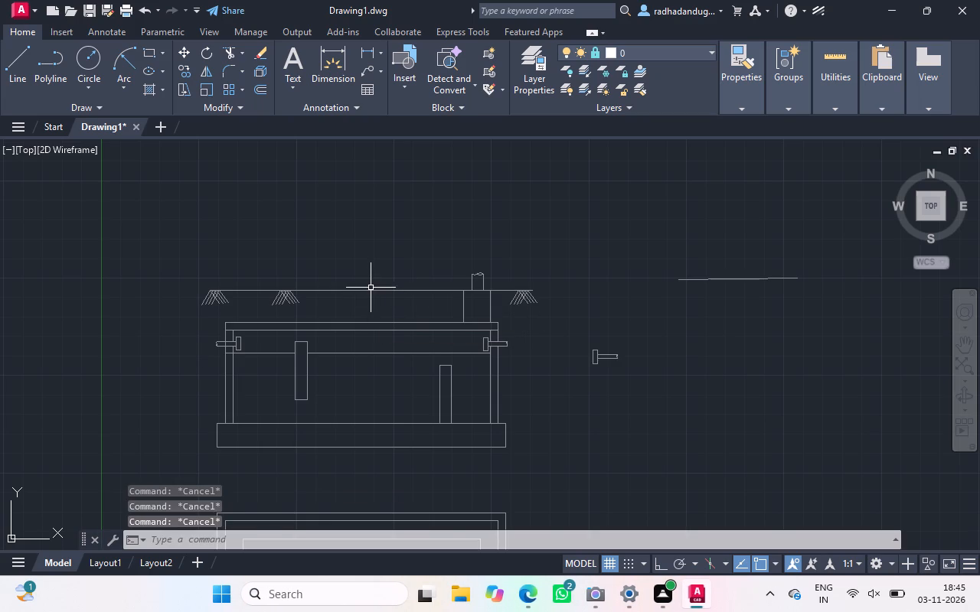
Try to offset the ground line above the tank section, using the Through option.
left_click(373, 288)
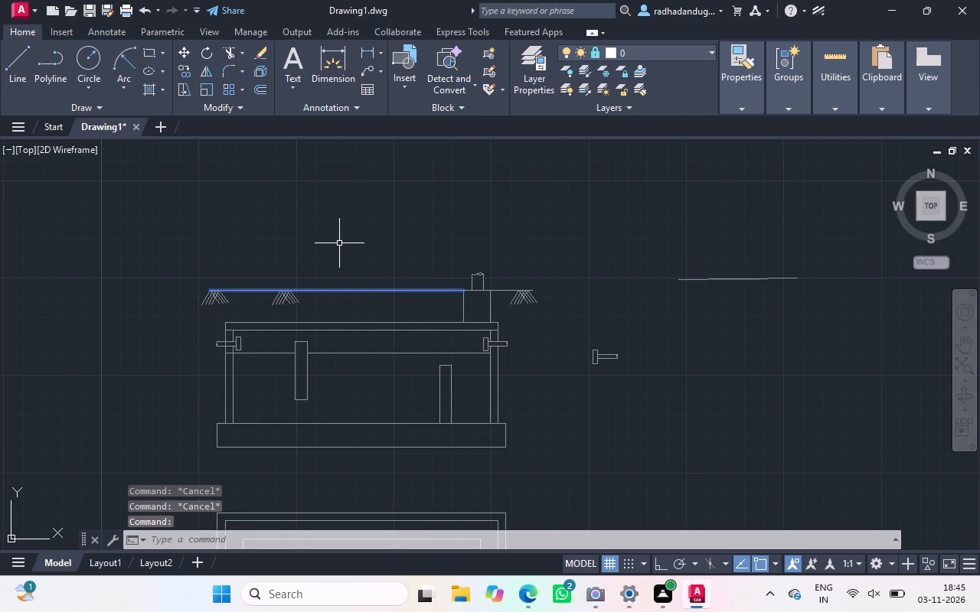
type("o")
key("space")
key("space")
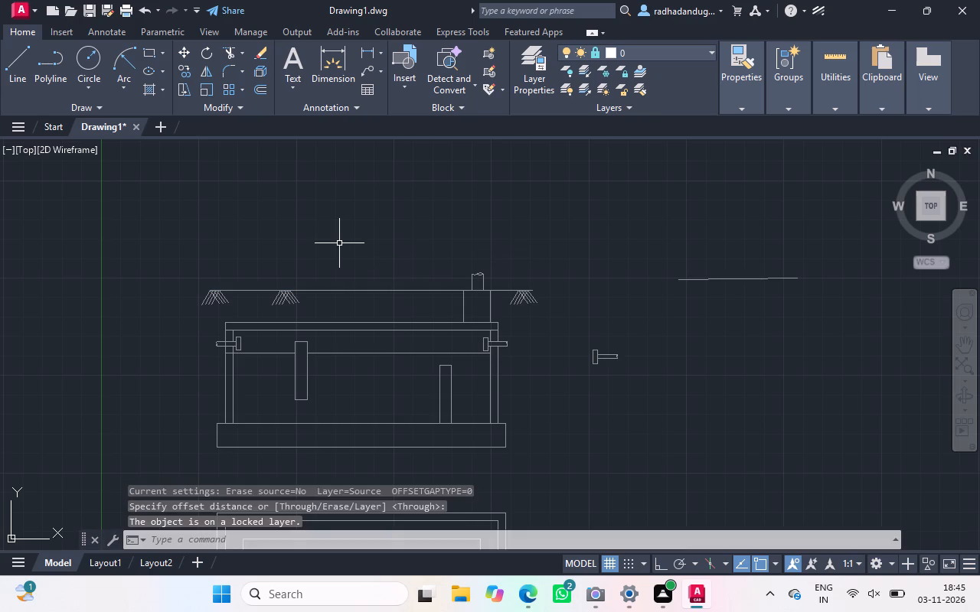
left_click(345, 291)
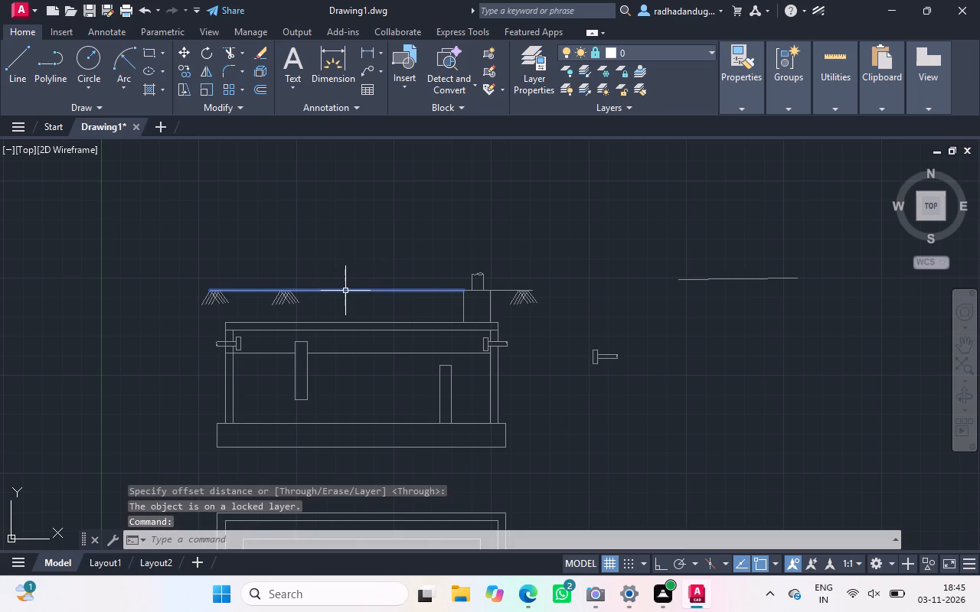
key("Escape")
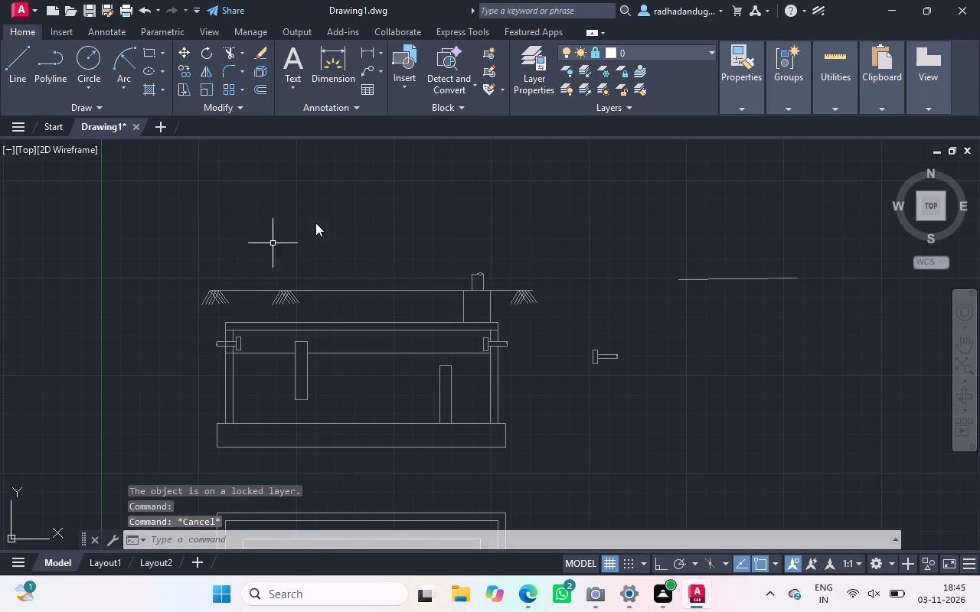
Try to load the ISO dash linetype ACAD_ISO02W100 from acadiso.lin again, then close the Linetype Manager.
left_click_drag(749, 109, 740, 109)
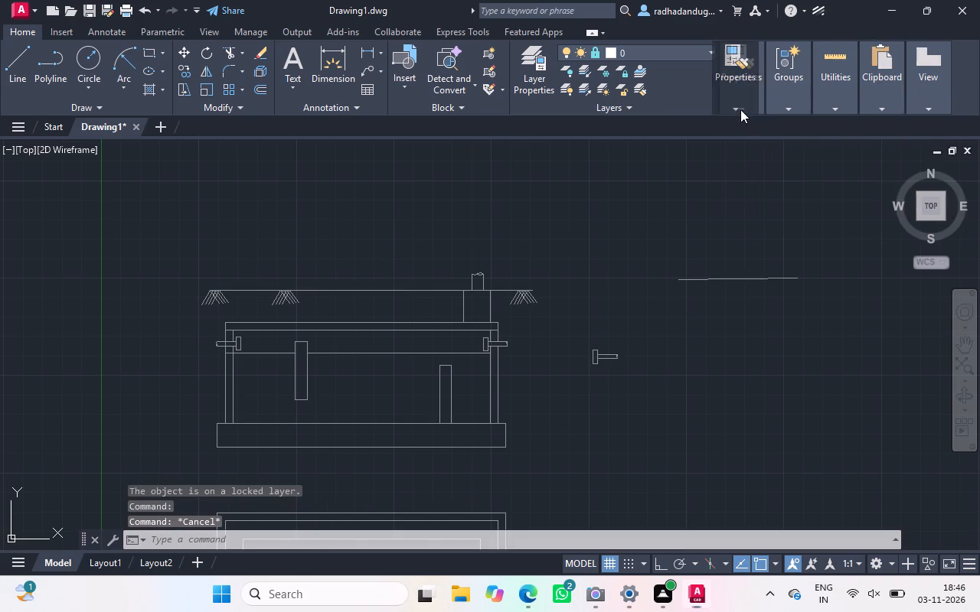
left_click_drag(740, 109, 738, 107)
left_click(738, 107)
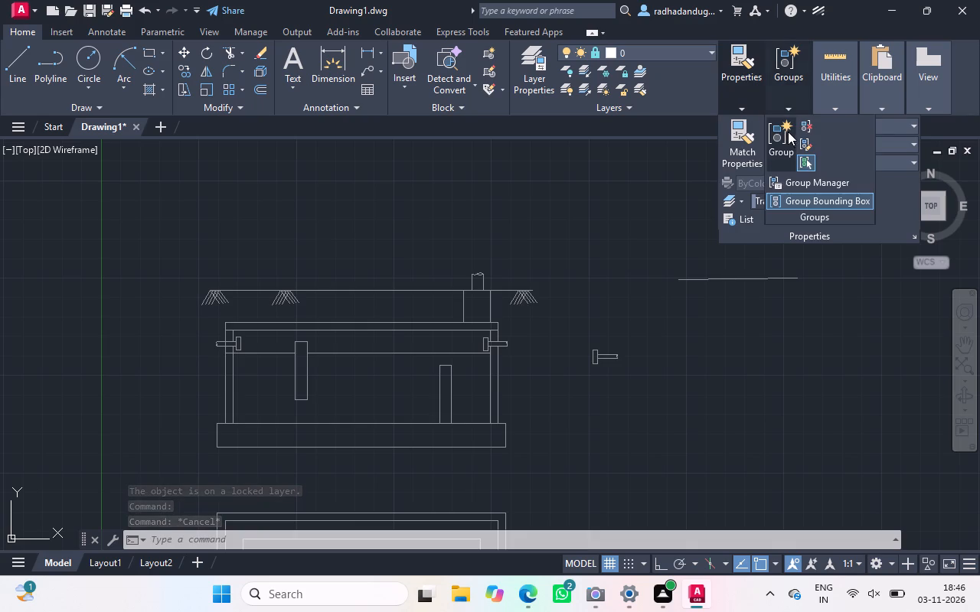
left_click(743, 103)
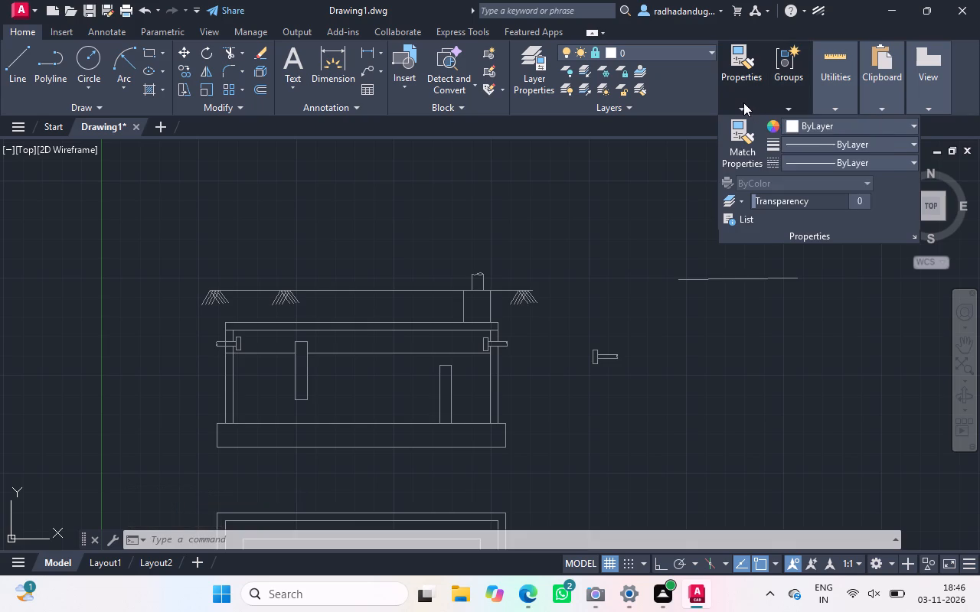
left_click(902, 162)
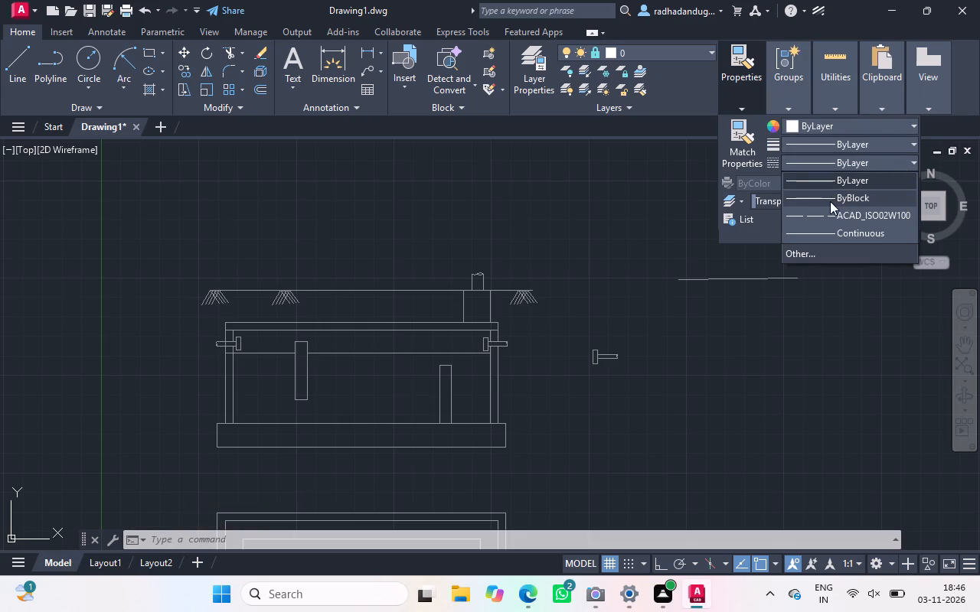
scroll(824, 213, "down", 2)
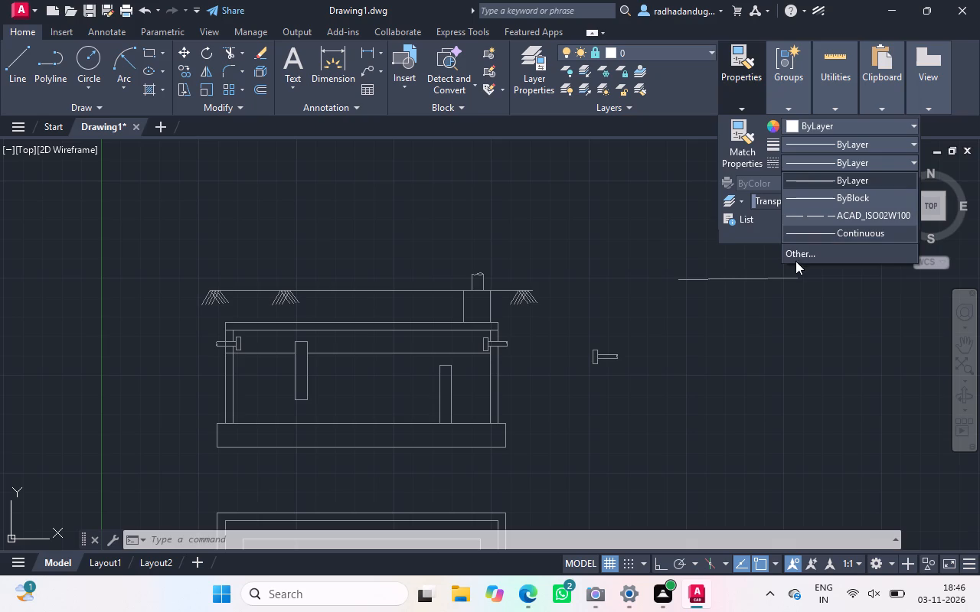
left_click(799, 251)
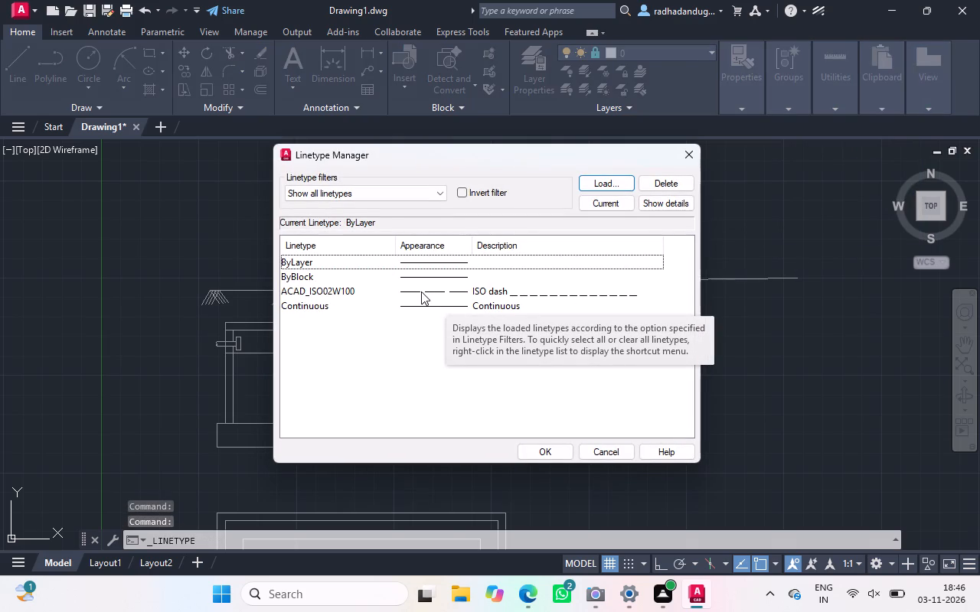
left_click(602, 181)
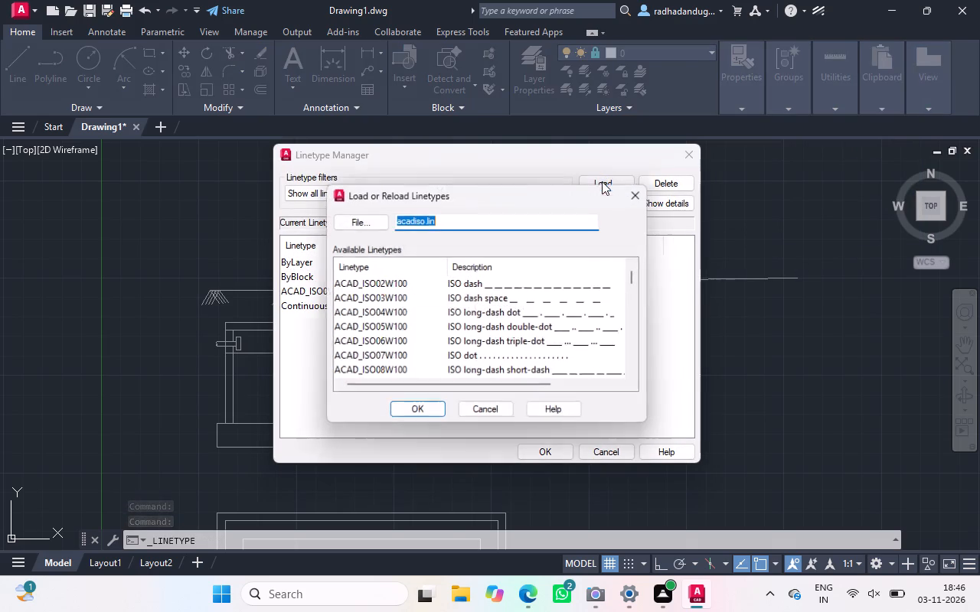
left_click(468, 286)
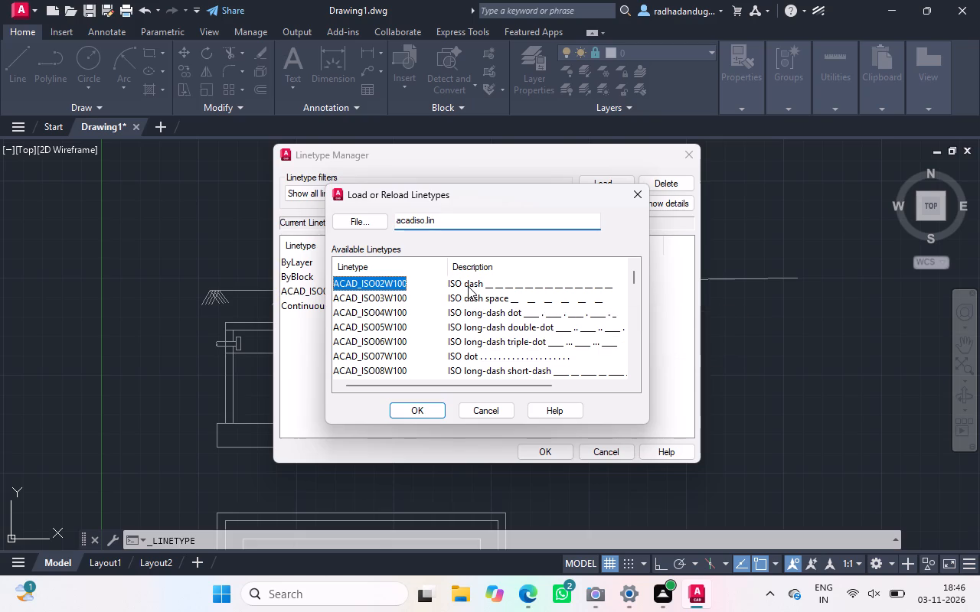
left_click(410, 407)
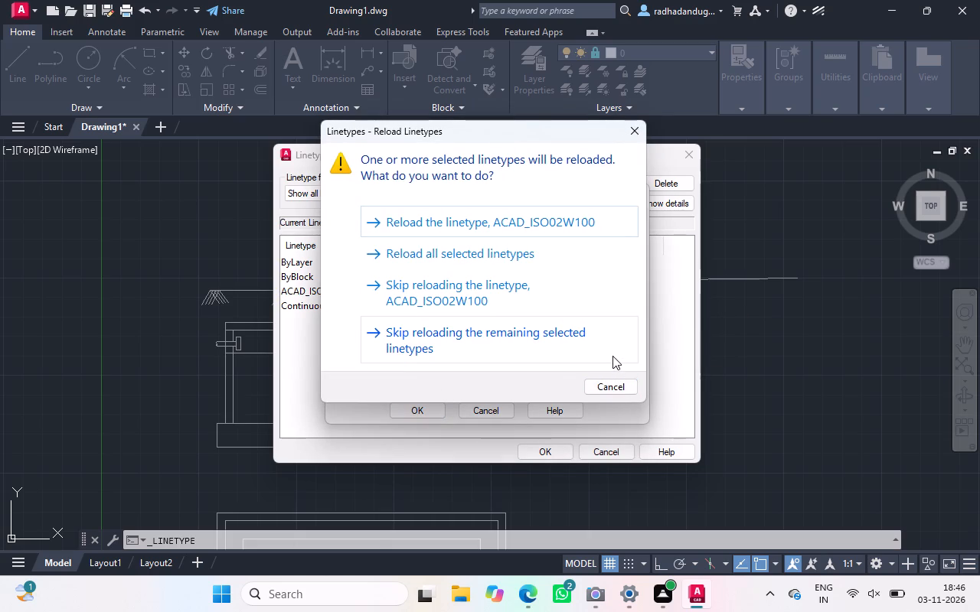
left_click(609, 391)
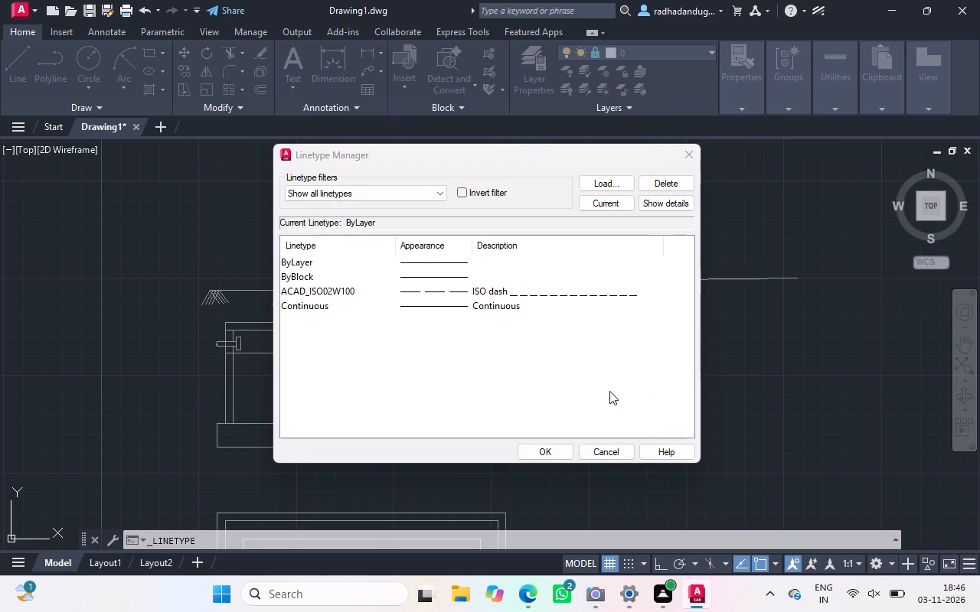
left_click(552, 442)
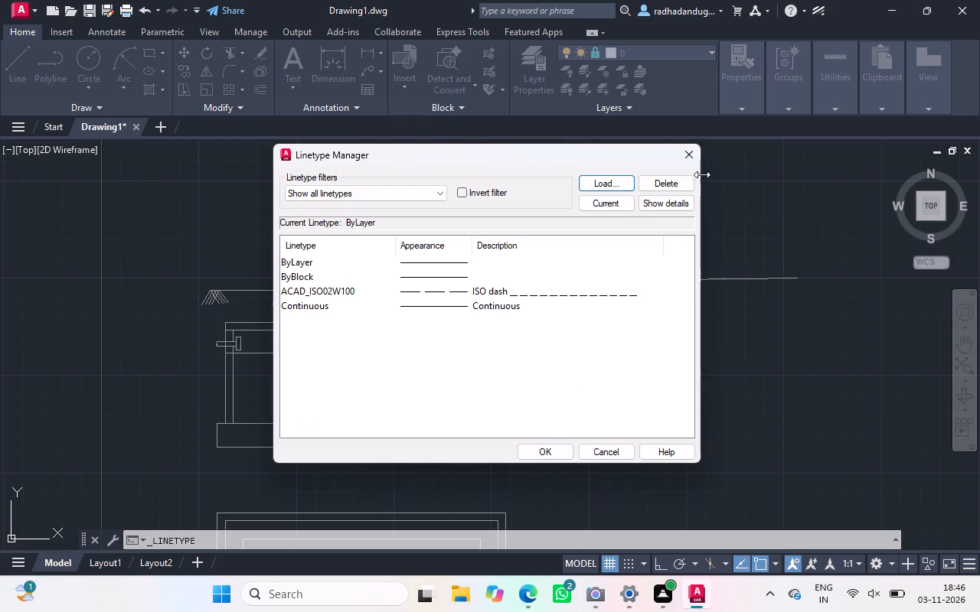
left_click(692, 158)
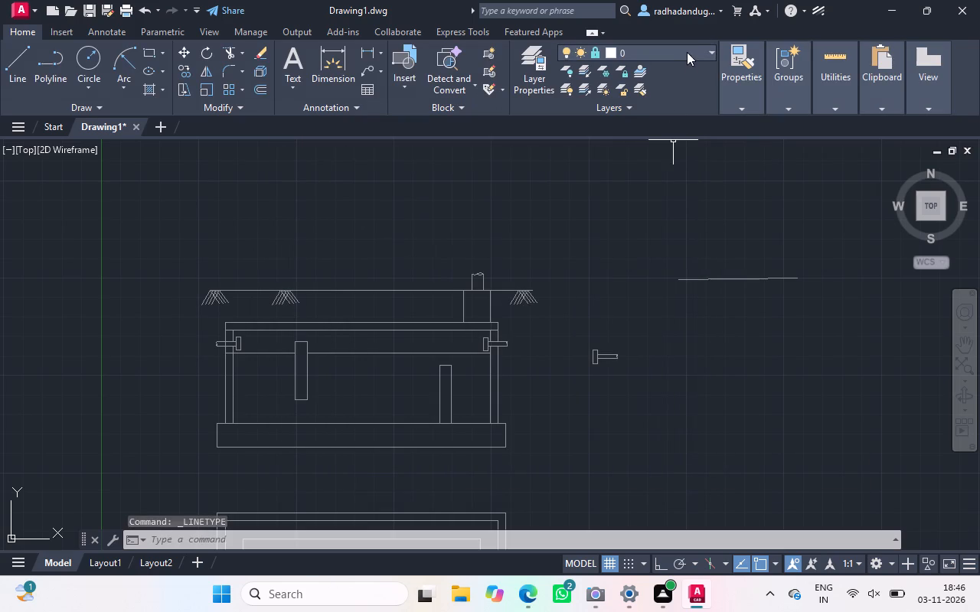
Unlock layer 0.
left_click(699, 51)
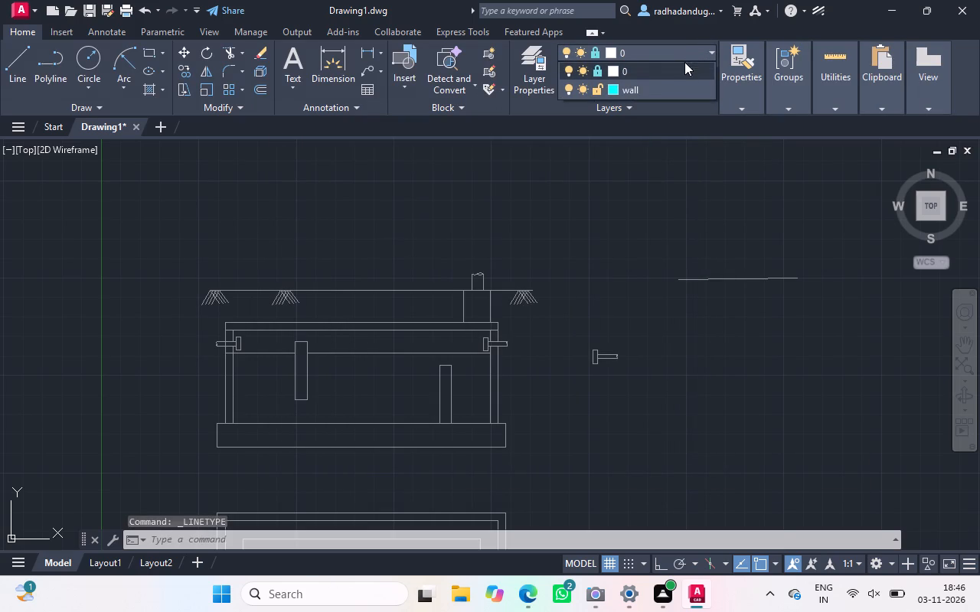
left_click(599, 72)
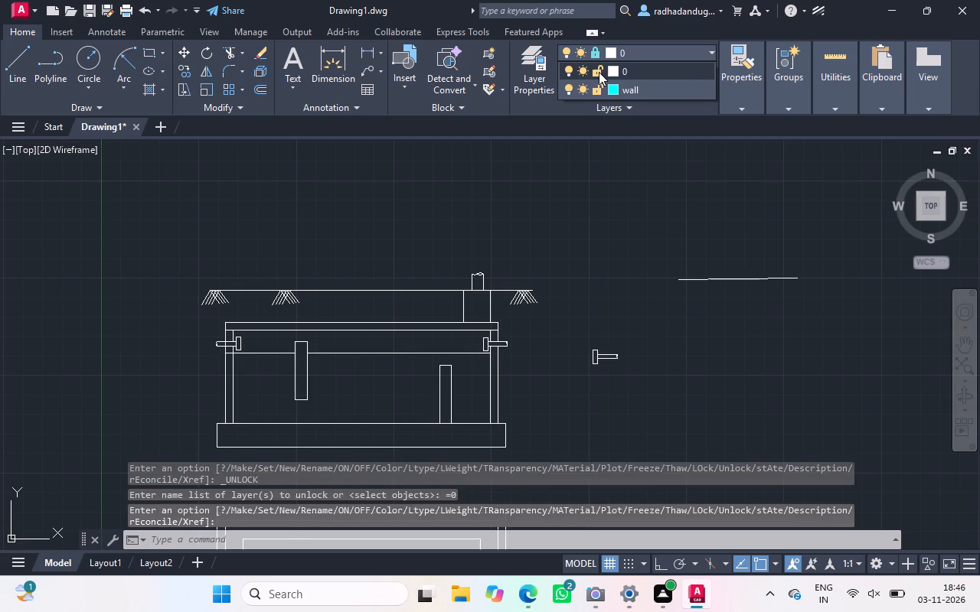
left_click(629, 199)
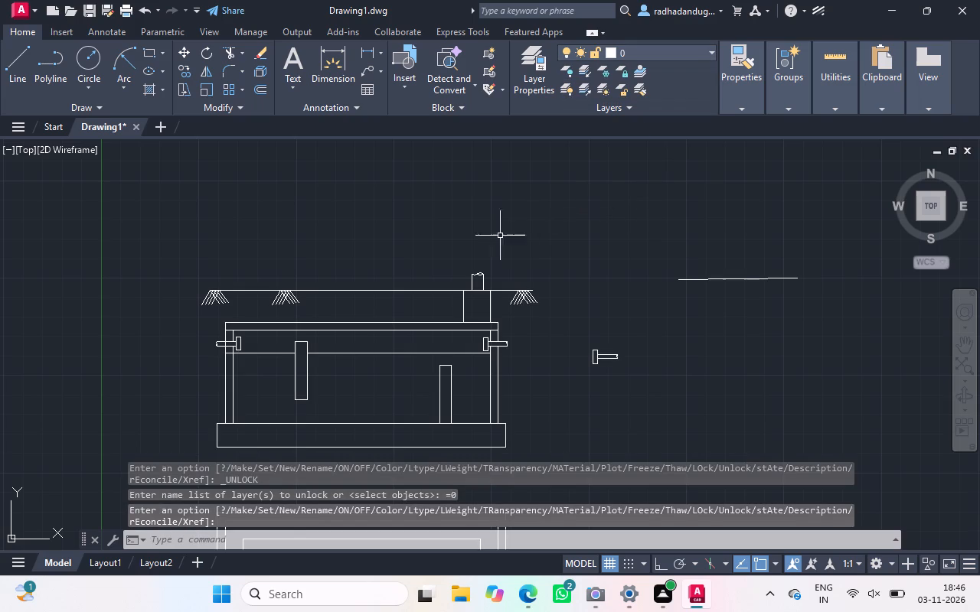
Offset the water-level line on the right side of the tall inlet baffle downward twice, 70 units each time.
type("o")
key("space")
key("space")
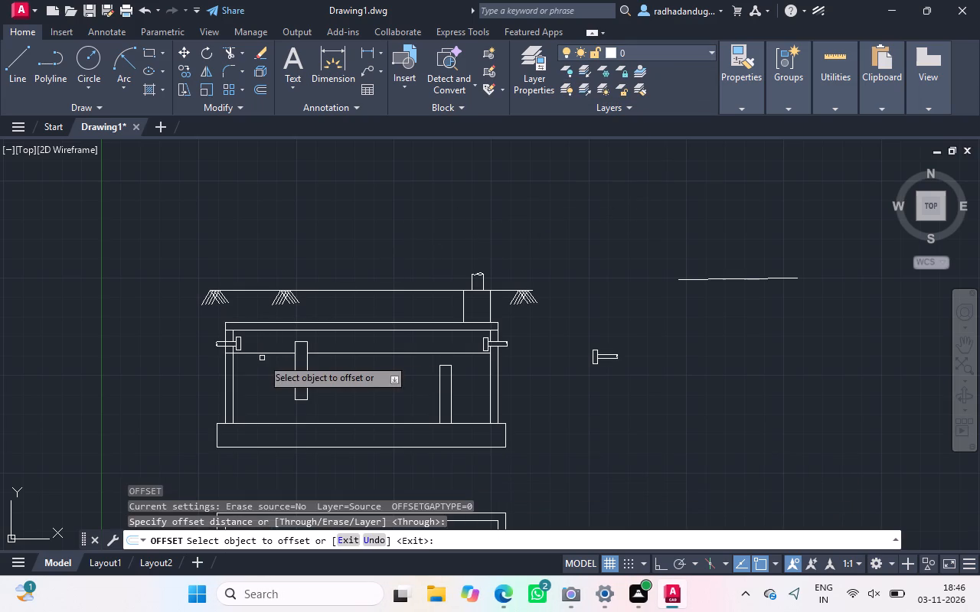
left_click(328, 353)
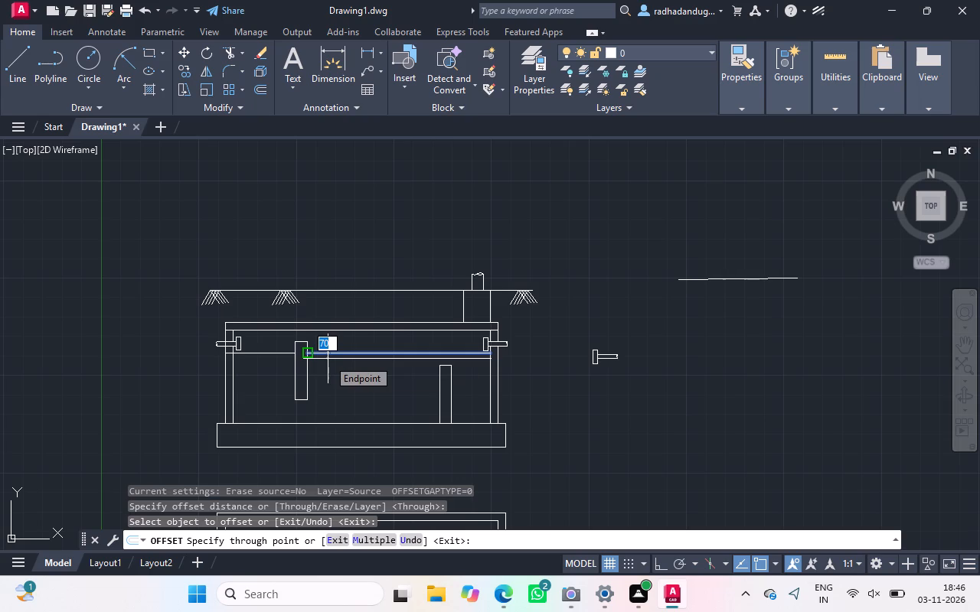
left_click(328, 359)
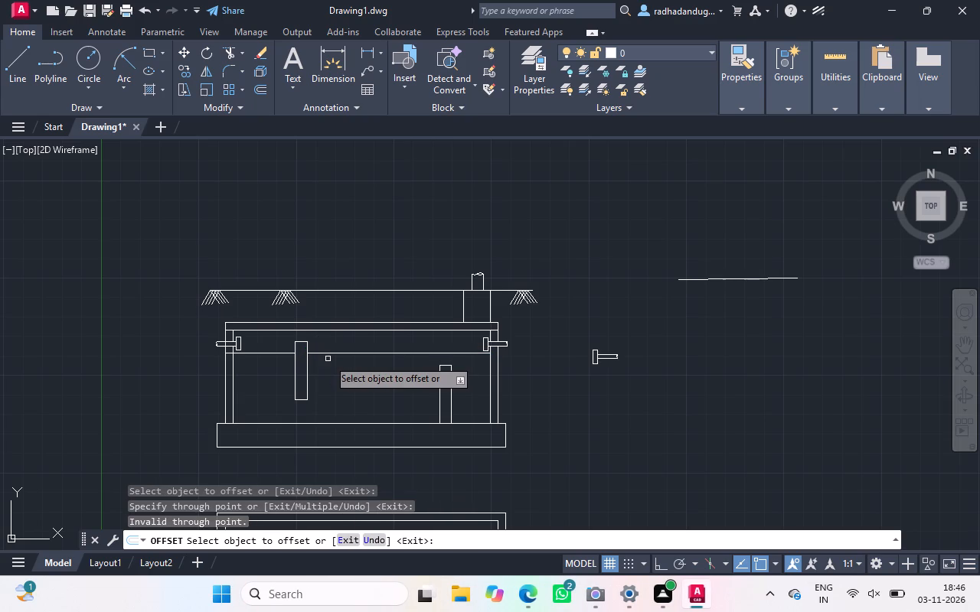
double_click(333, 354)
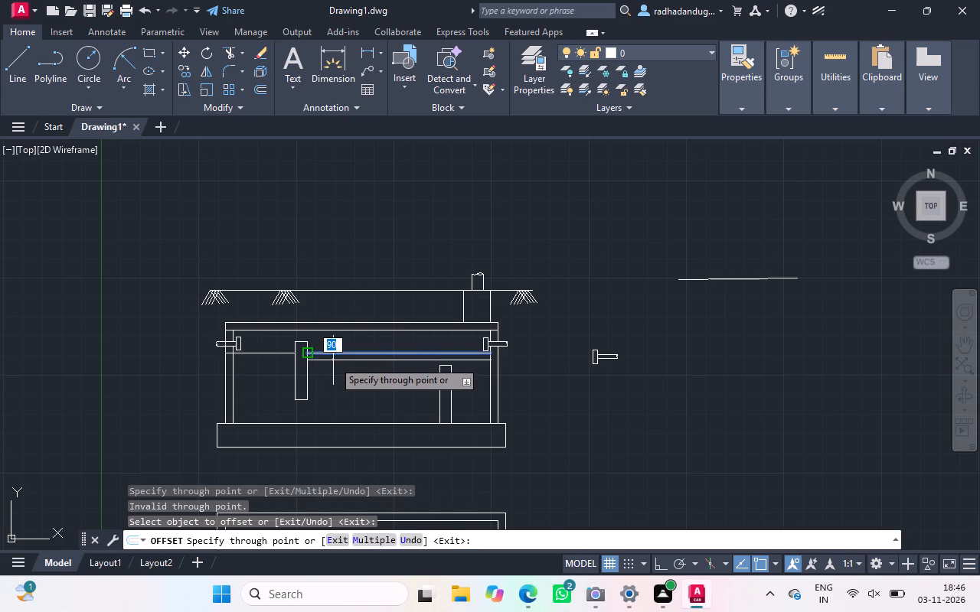
left_click(333, 360)
double_click(342, 354)
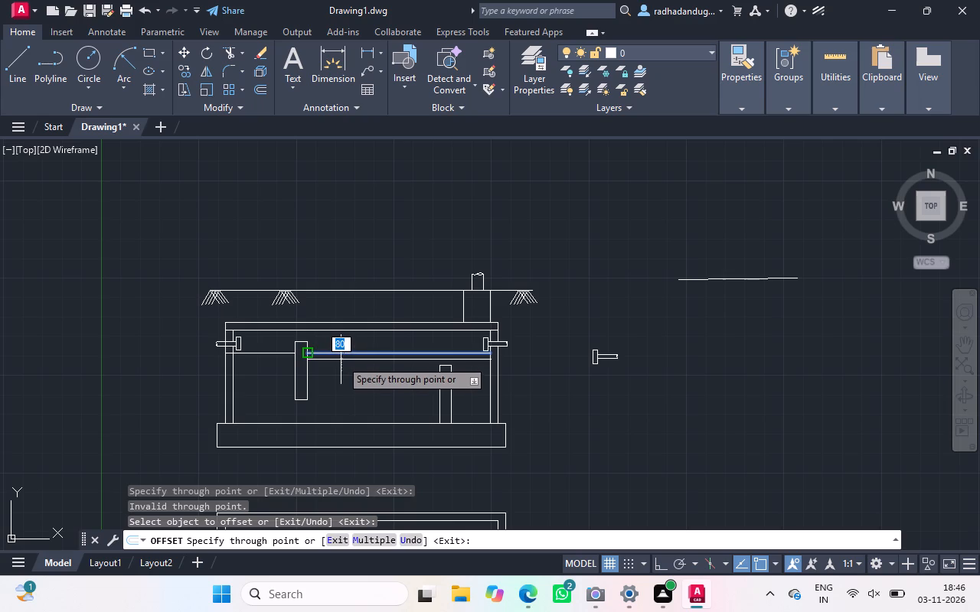
key("7")
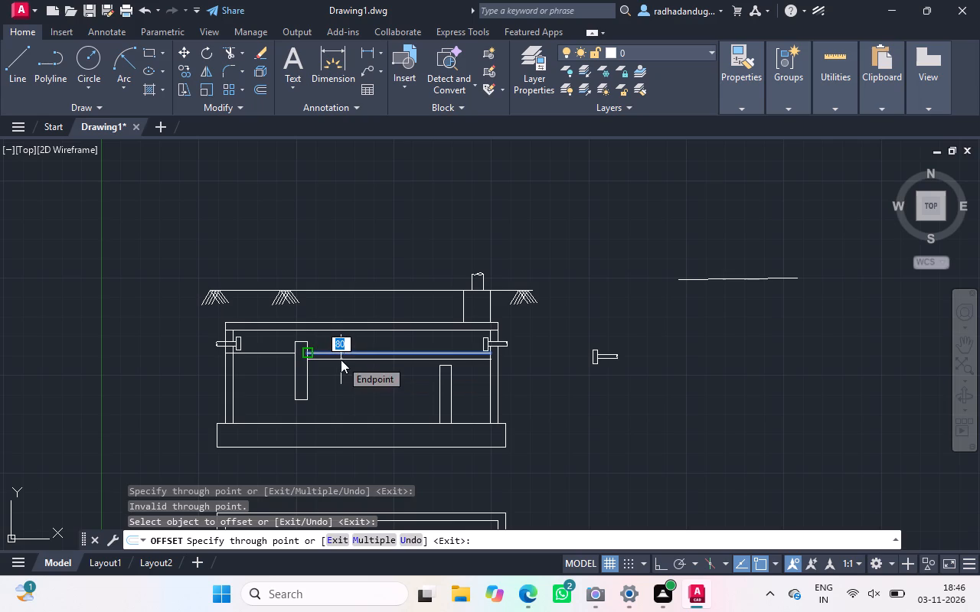
key("0")
key("Return")
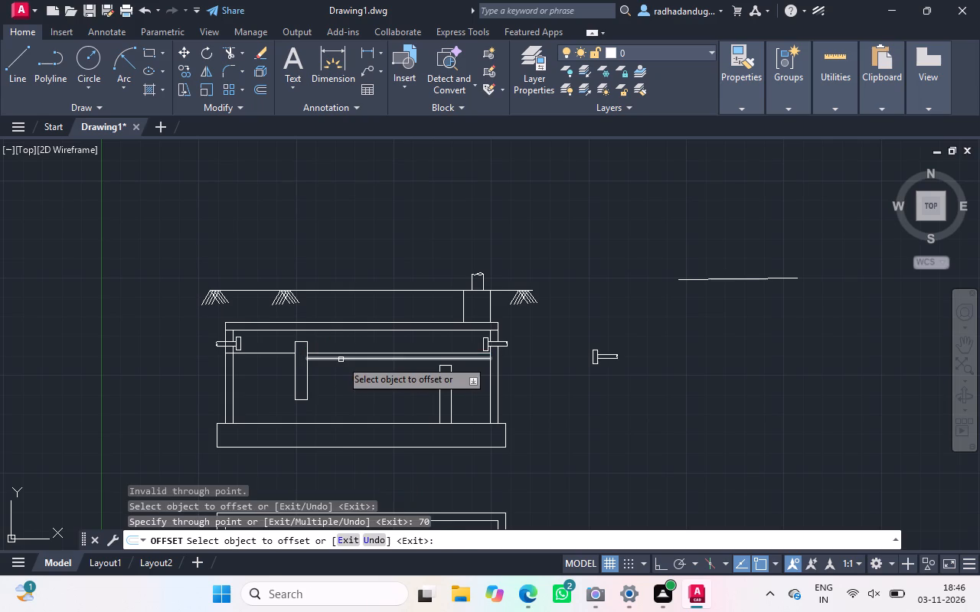
double_click(341, 360)
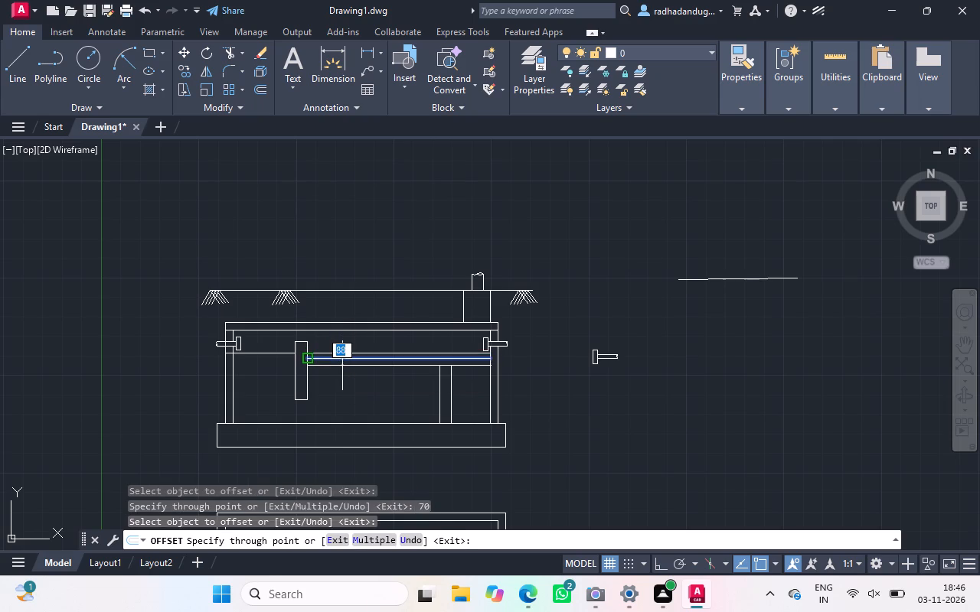
key("7")
key("0")
key("Return")
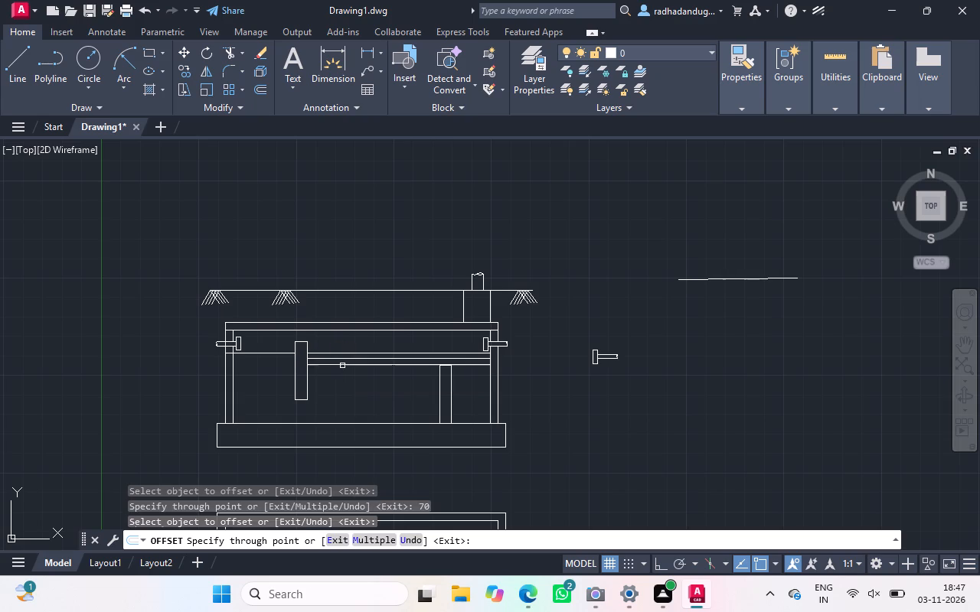
Offset the short water-level line between the tank's left wall and the inlet baffle downward twice, 70 units each time.
double_click(283, 354)
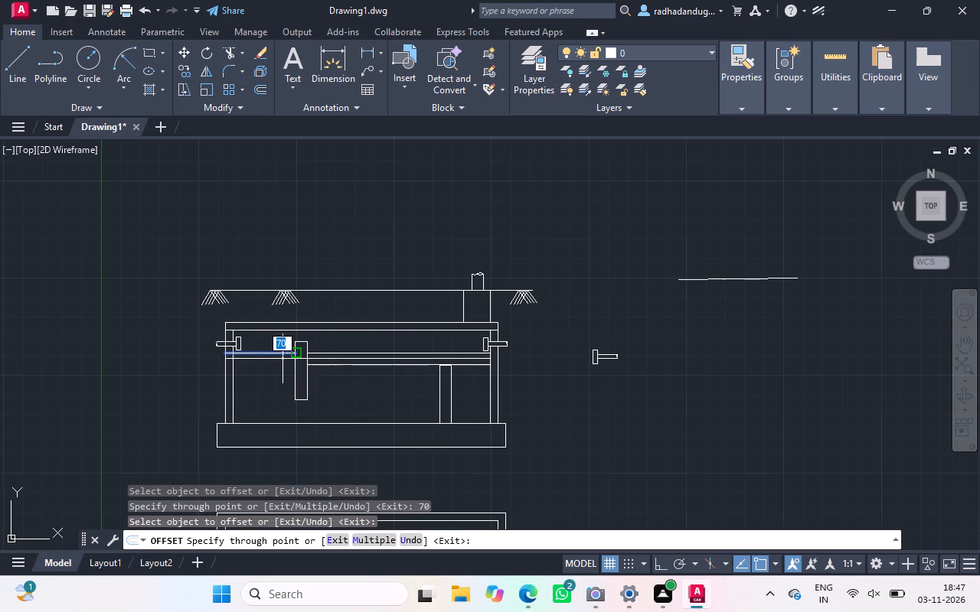
key("t")
key("BackSpace")
type("70")
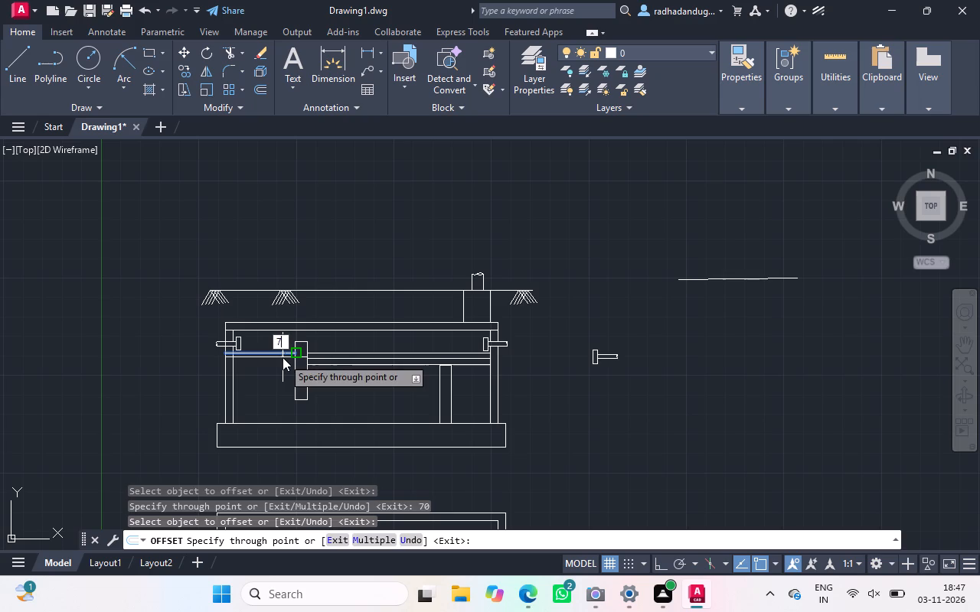
key("Return")
left_click_drag(282, 357, 283, 376)
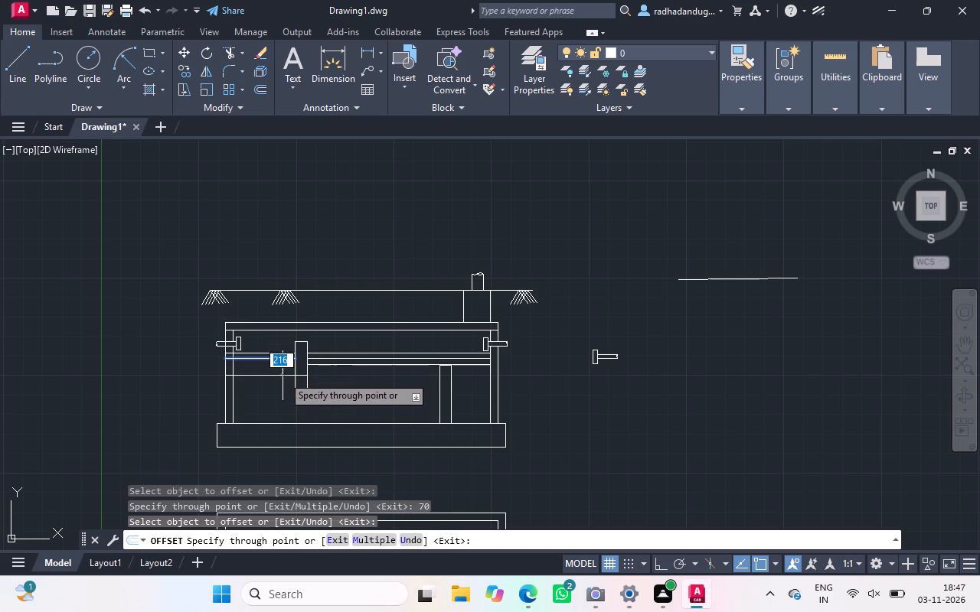
type("70")
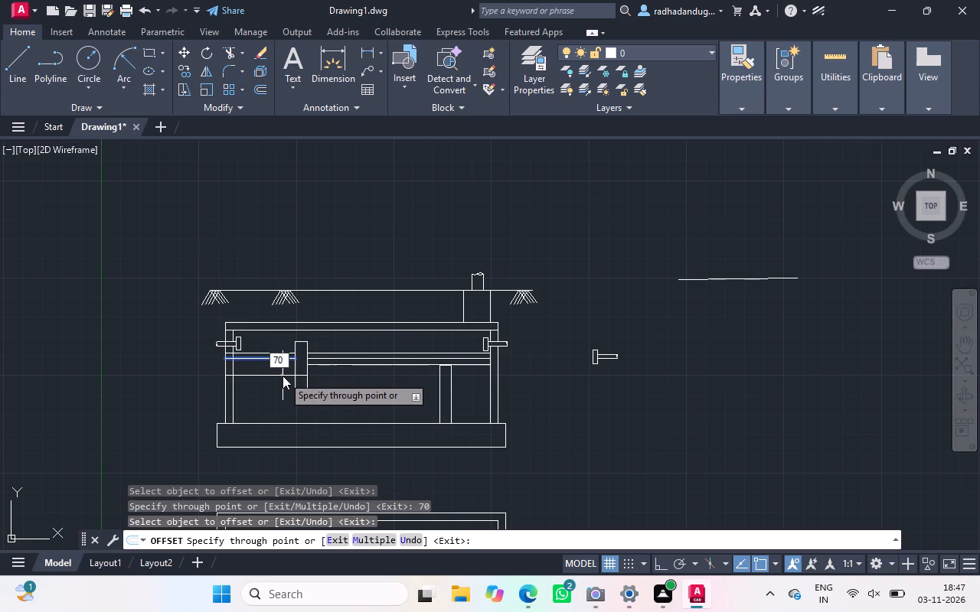
key("Return")
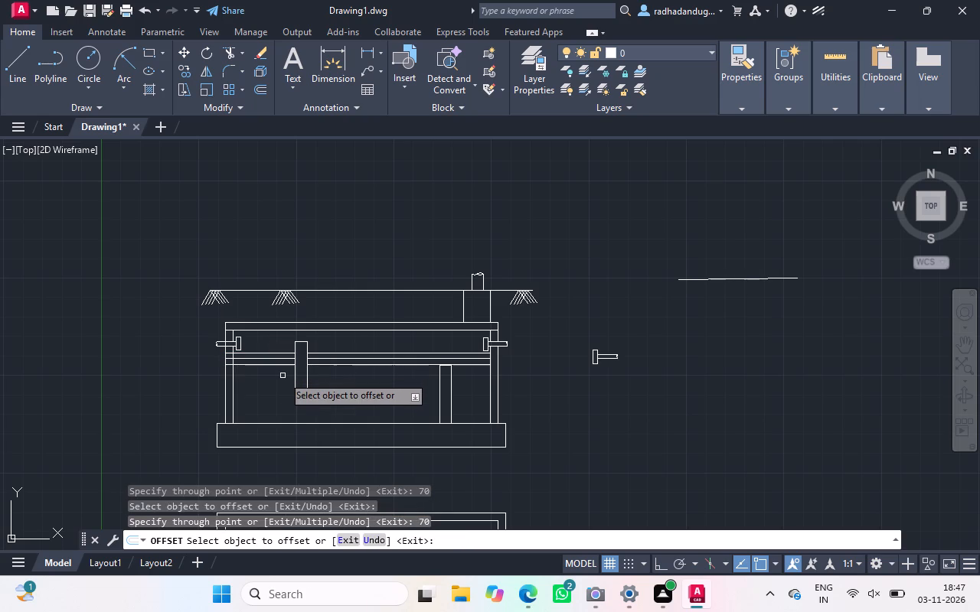
key("Escape")
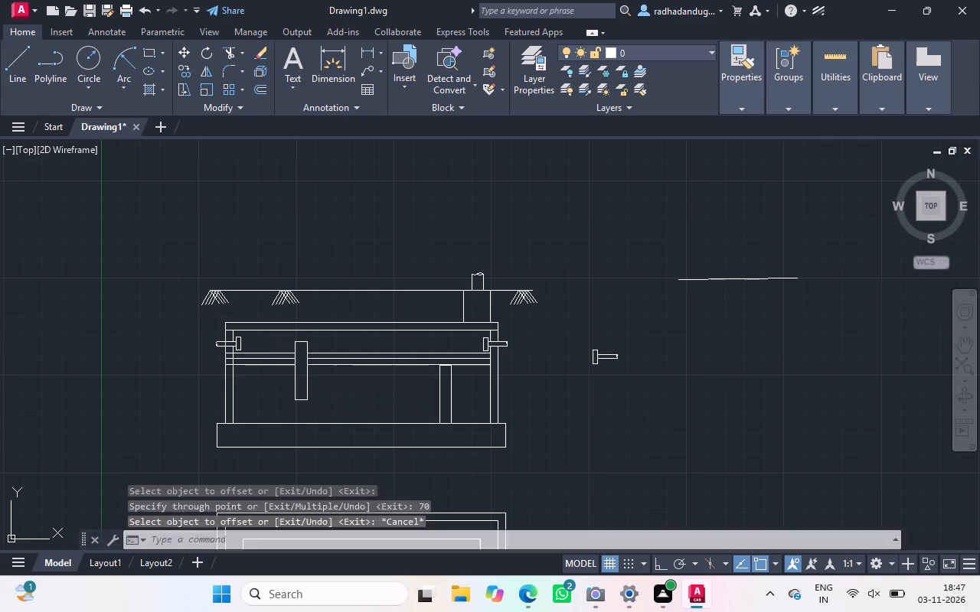
key("Escape")
key("Escape")
key("Escape")
key("Escape")
key("Escape")
key("Escape")
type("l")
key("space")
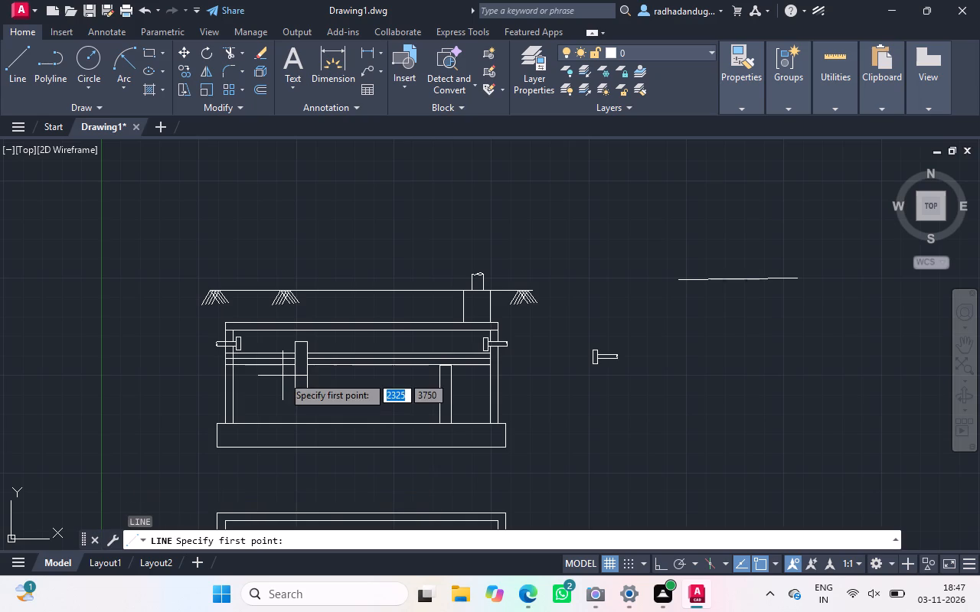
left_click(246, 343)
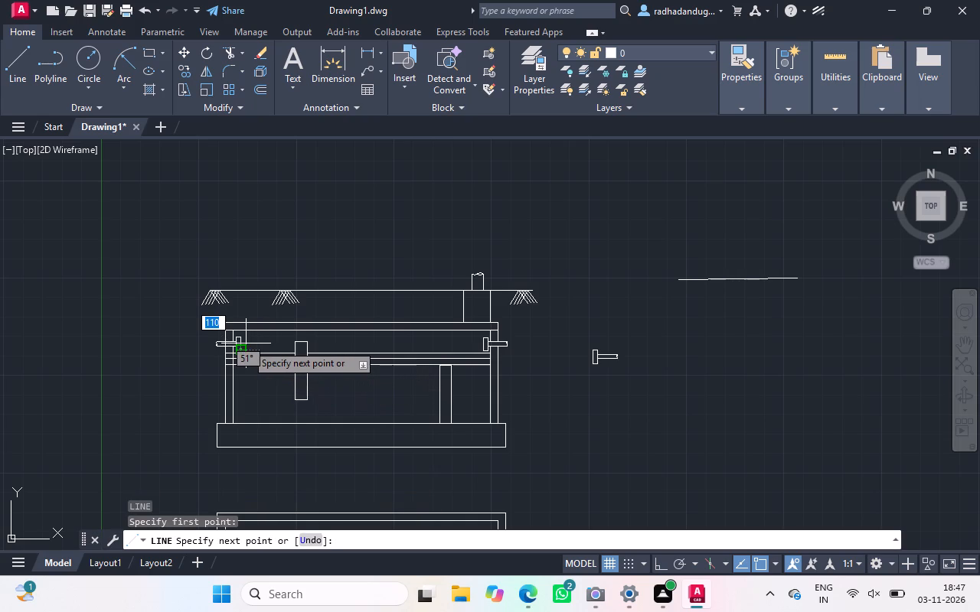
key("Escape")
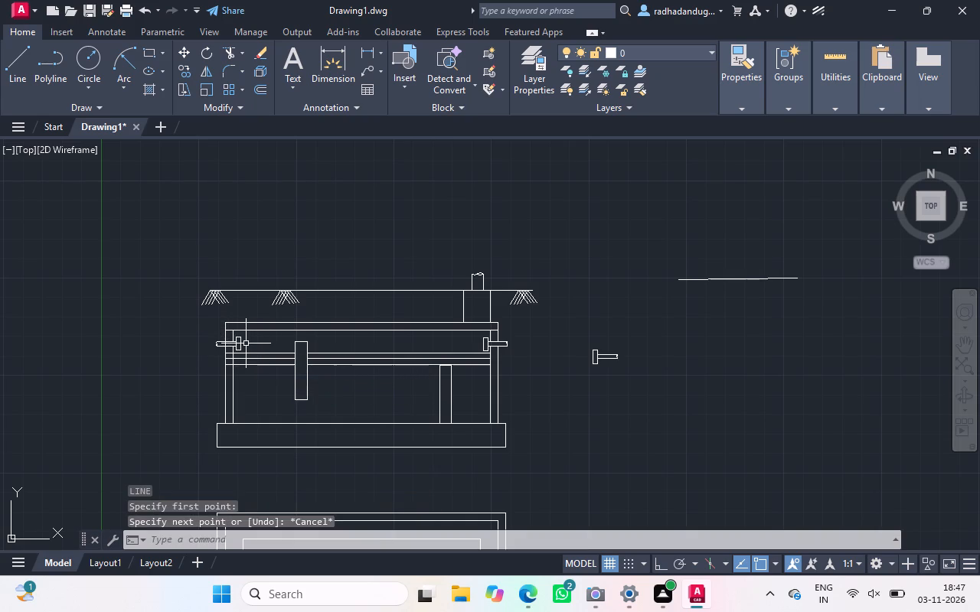
Draw a vertical cutting line across the three water-level lines, just inside the tank beside the left pipe tee.
scroll(246, 343, "right", 1)
scroll(241, 356, "up", 3, "ctrl")
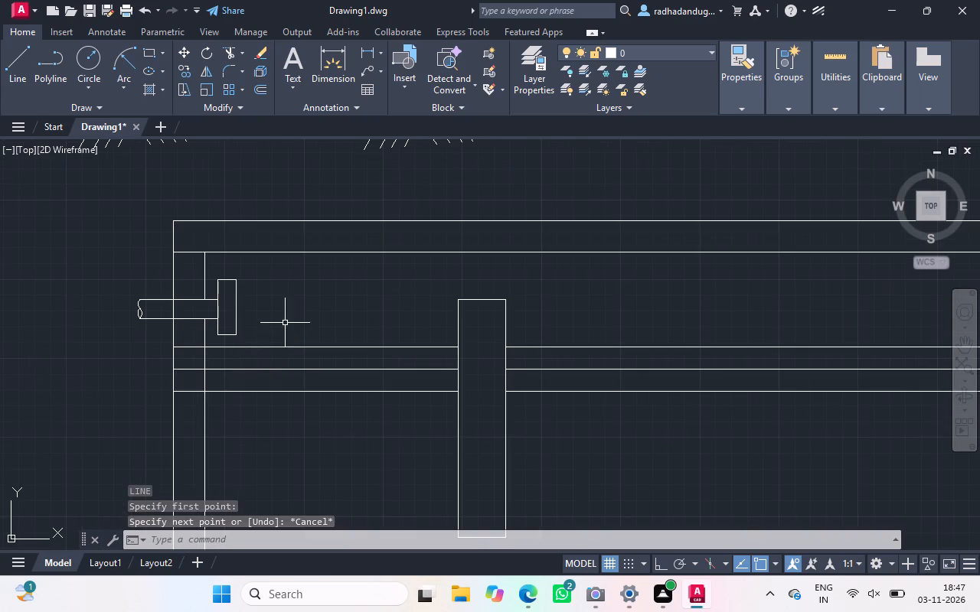
type("l")
key("space")
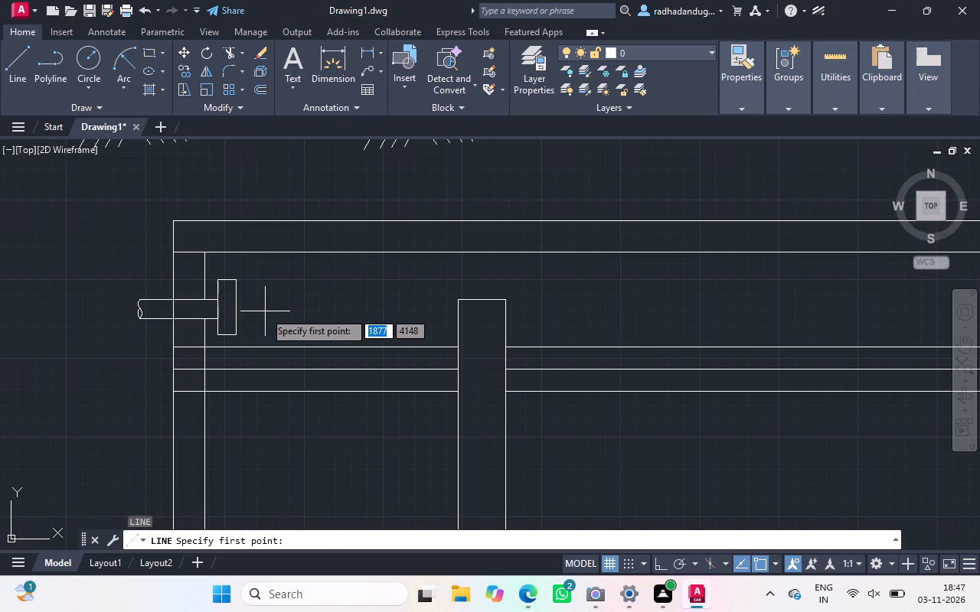
left_click(264, 311)
left_click_drag(264, 311, 264, 421)
left_click(264, 421)
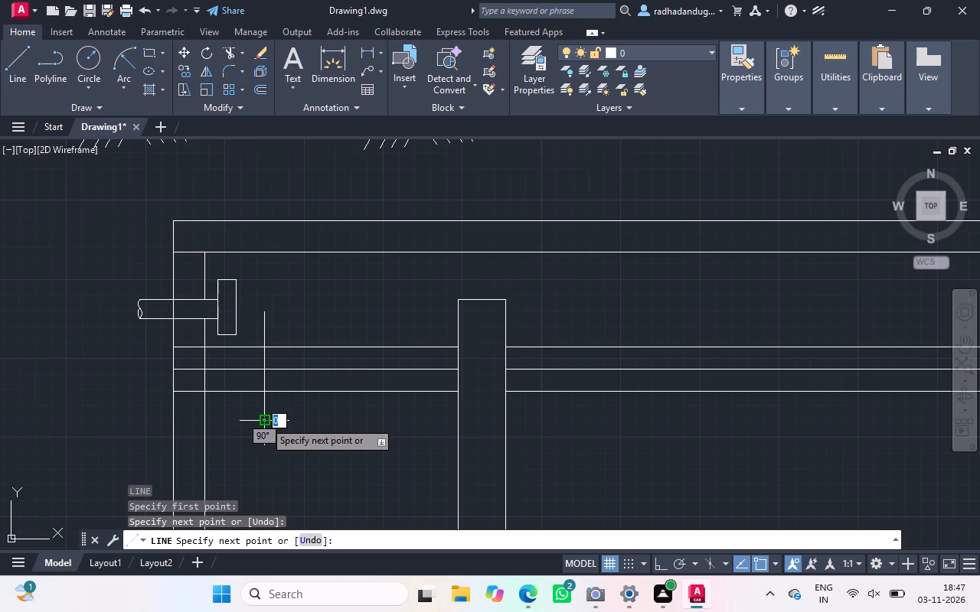
scroll(264, 421, "down", 1, "ctrl")
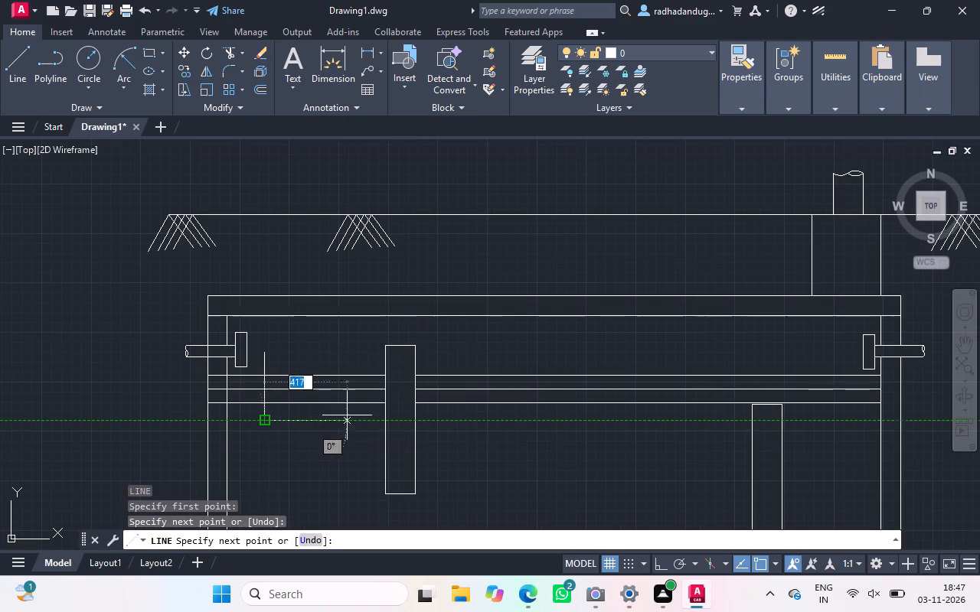
key("Escape")
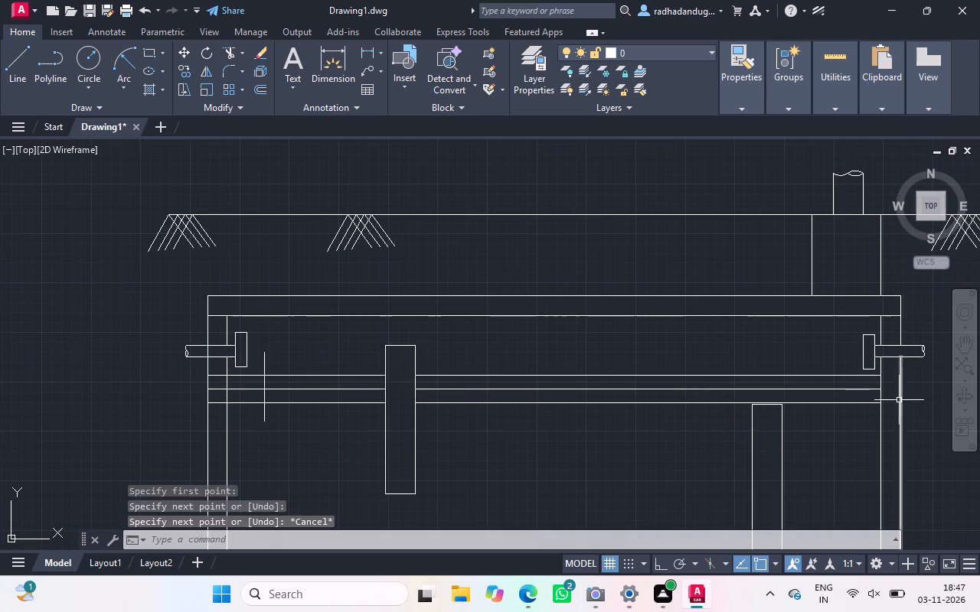
Draw a near-vertical cutting line across the three water-level lines, just inside the tank beside the right pipe tee.
type("l")
key("space")
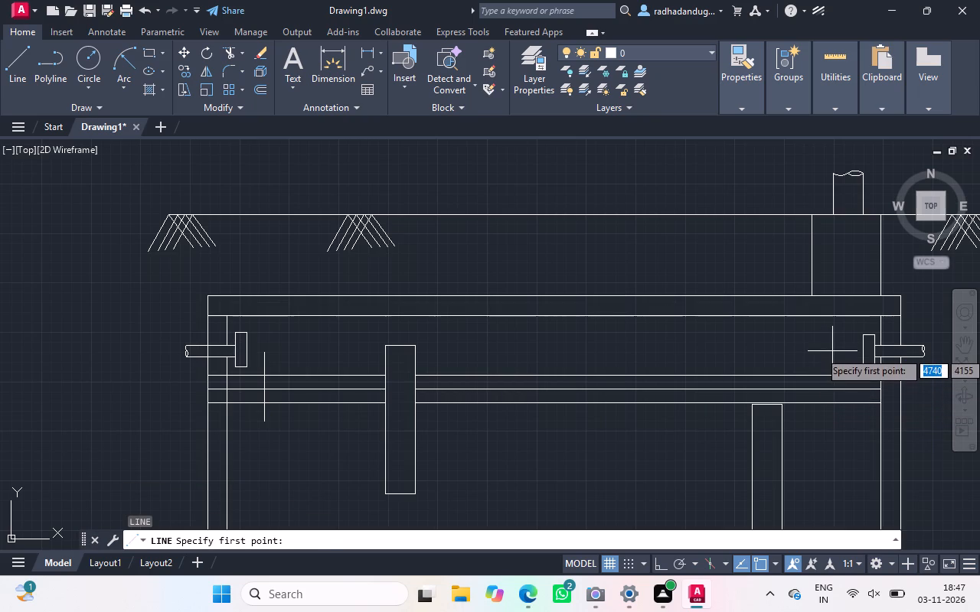
left_click_drag(832, 351, 838, 428)
left_click(838, 428)
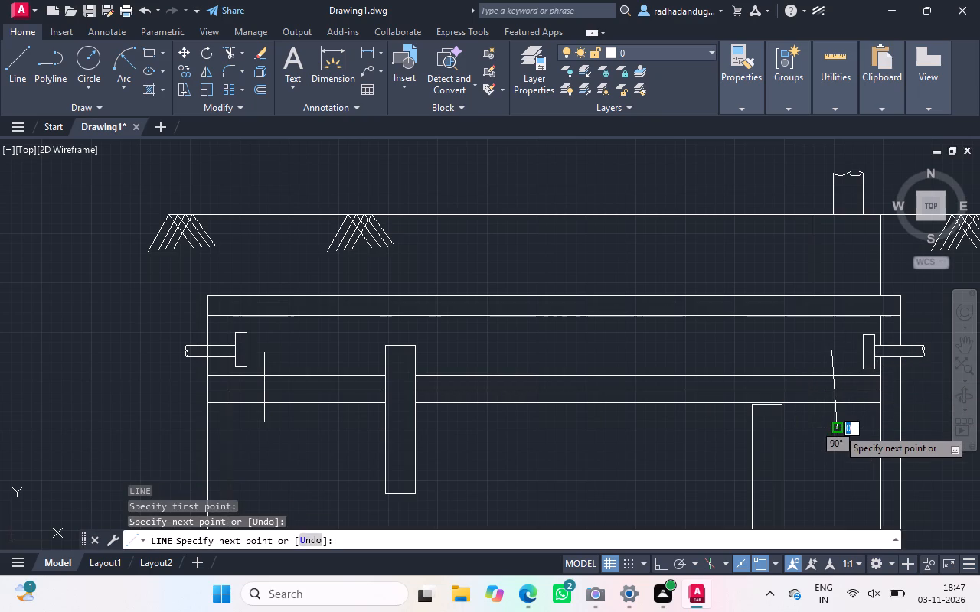
key("Escape")
key("Escape")
key("Escape")
key("Escape")
key("Escape")
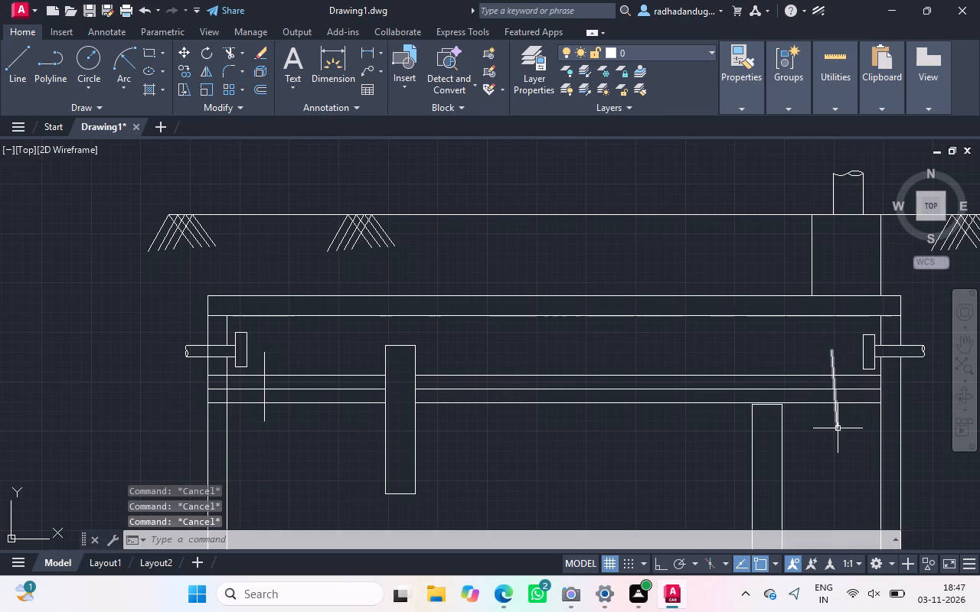
Trim the three water-level lines between the tank's outer left wall and the left cutting line.
type("tr")
key("space")
key("space")
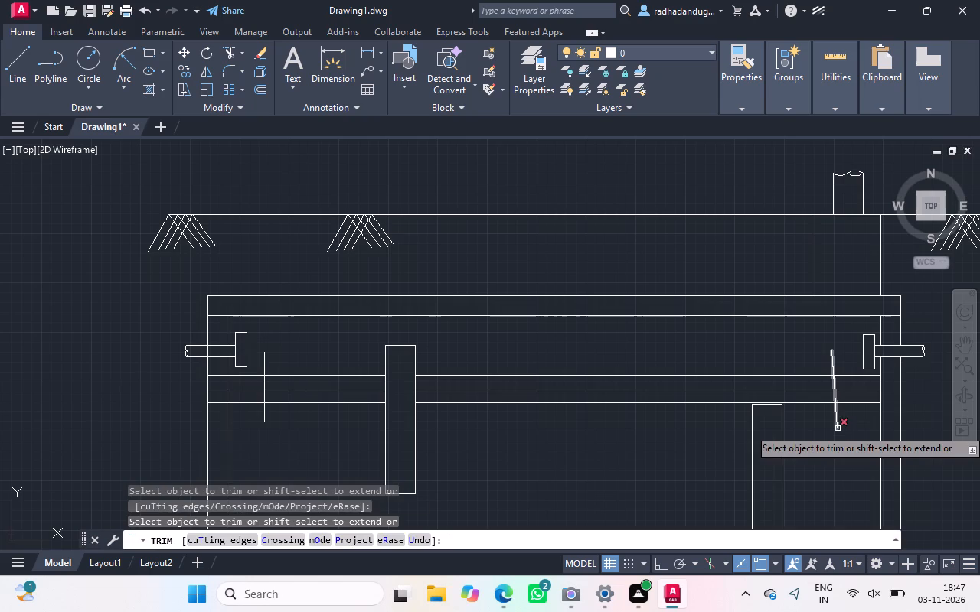
left_click_drag(221, 375, 219, 389)
left_click_drag(219, 389, 219, 404)
left_click(219, 404)
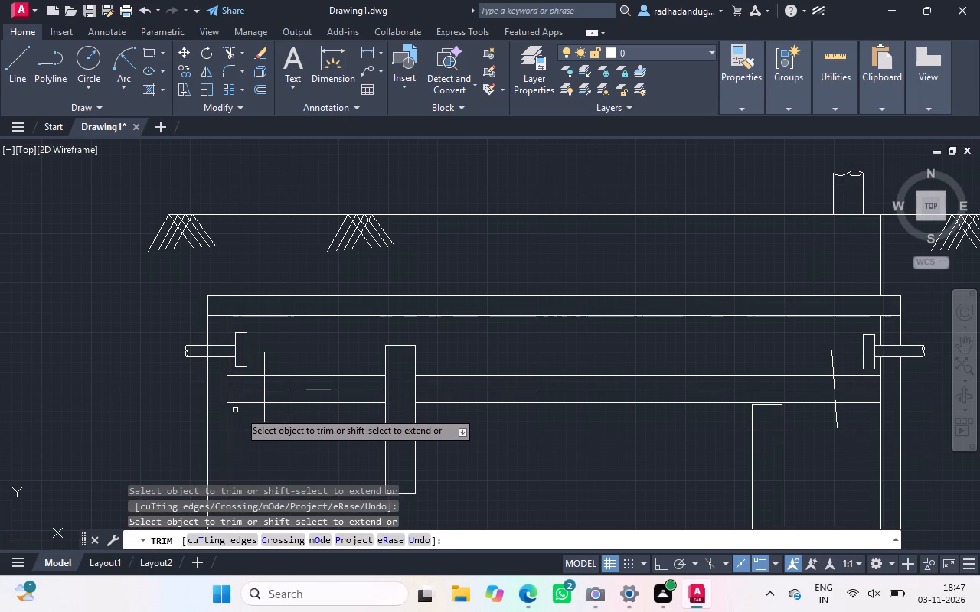
left_click(251, 406)
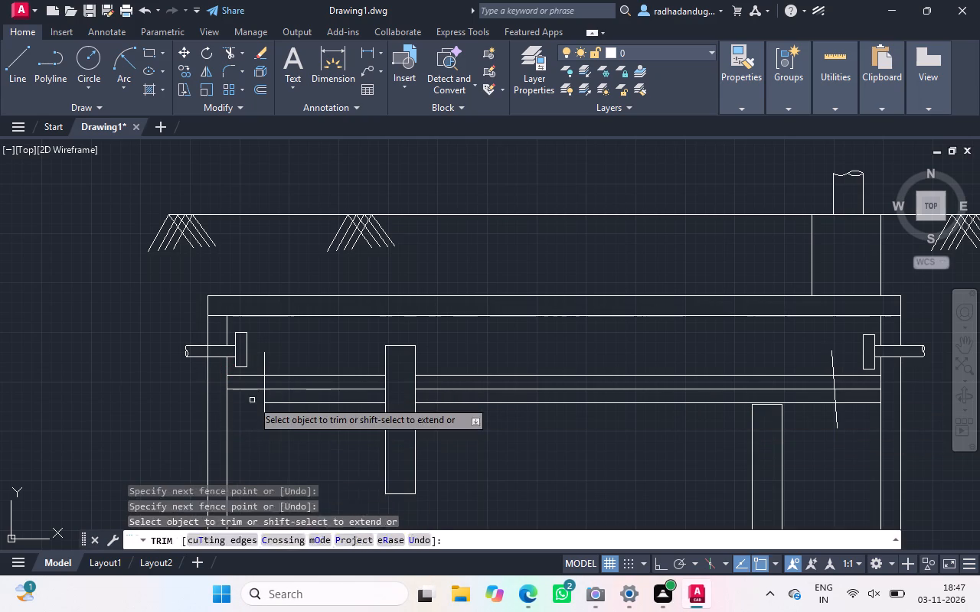
left_click(252, 400)
left_click(252, 388)
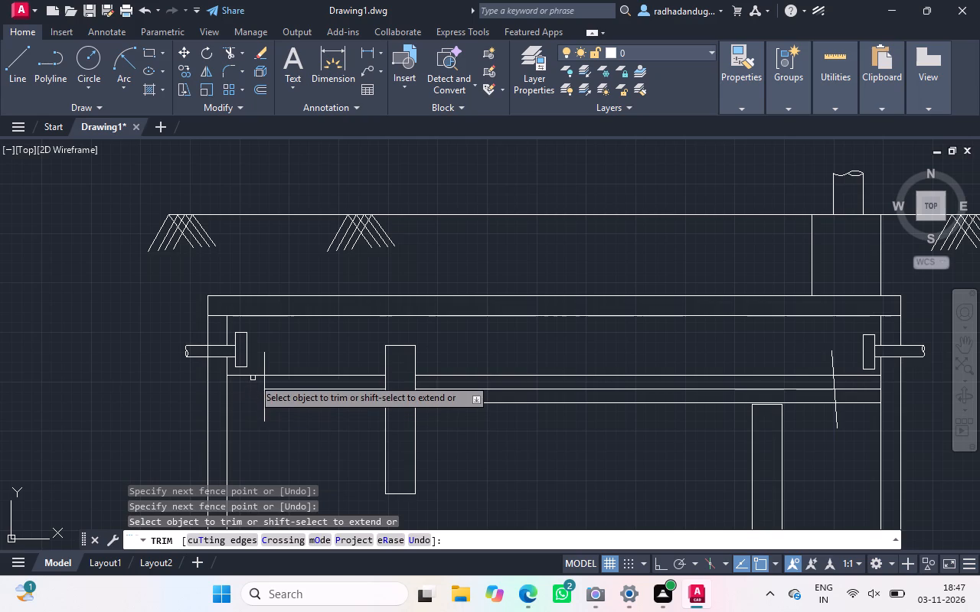
left_click(256, 374)
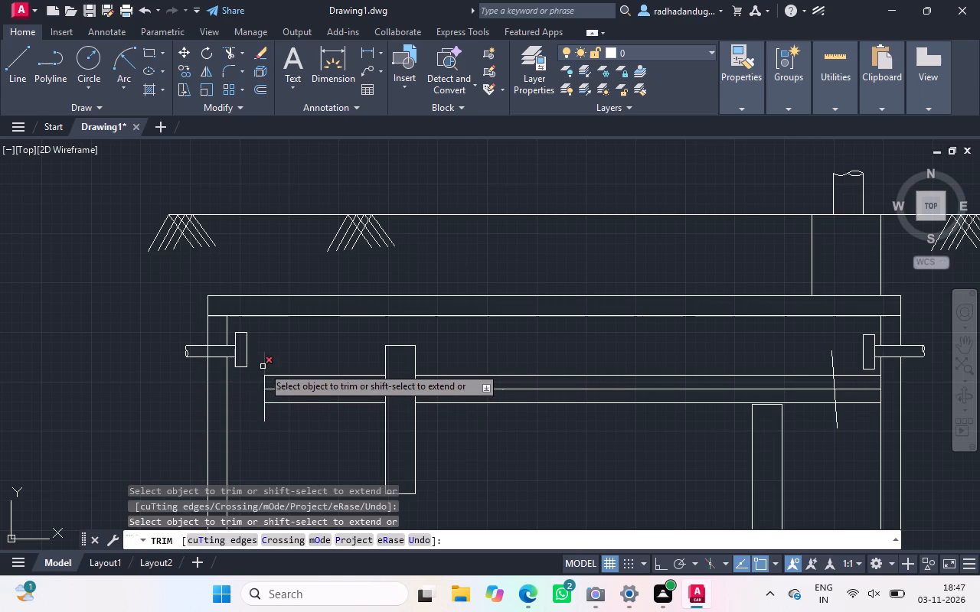
Remove all segments of the left cutting line with Trim, keeping the three water-level lines.
left_click_drag(263, 366, 265, 381)
left_click_drag(265, 381, 260, 396)
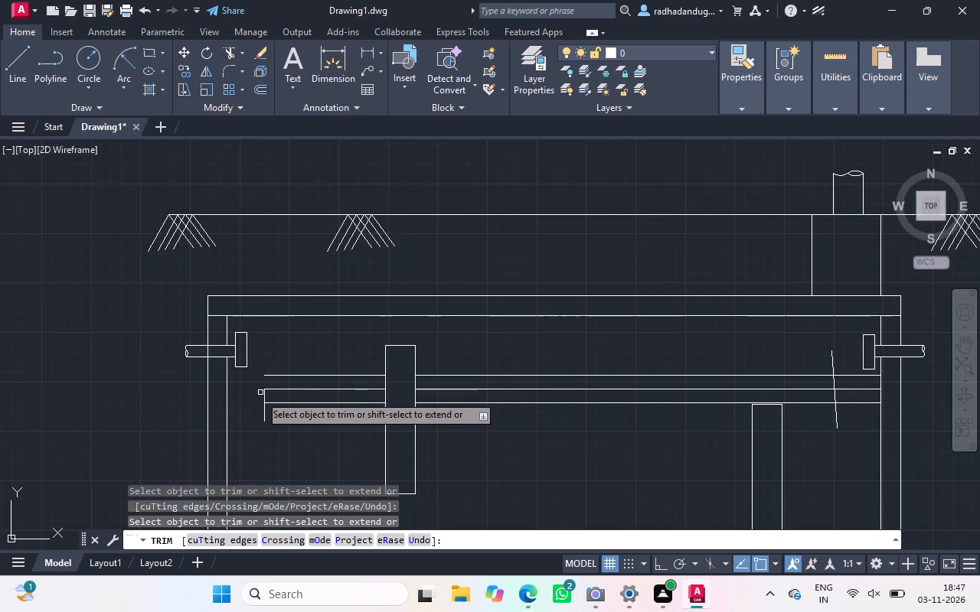
left_click_drag(260, 396, 263, 396)
left_click_drag(263, 396, 263, 413)
left_click(263, 413)
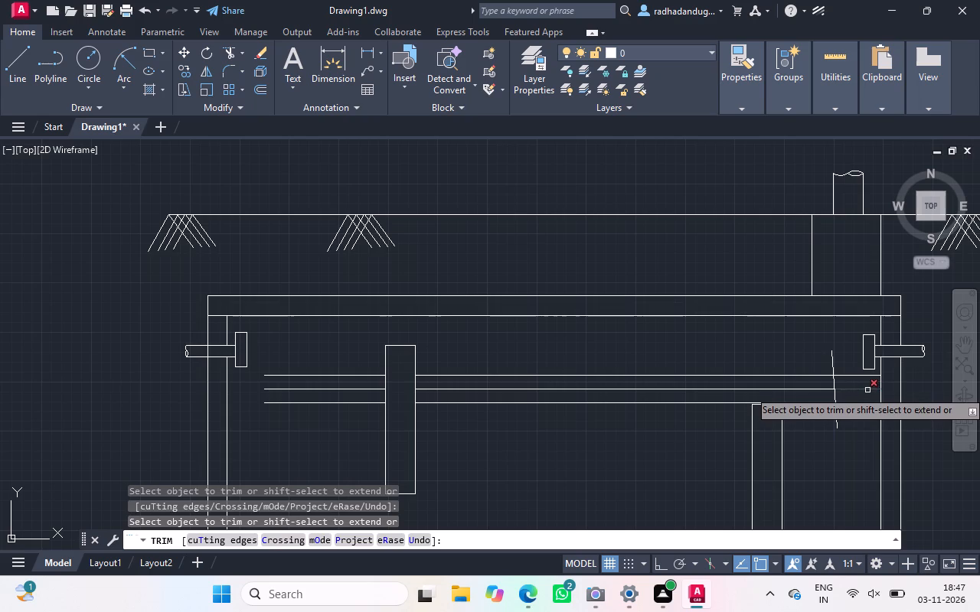
Trim the three water-level lines between the right cutting line and the tank's right wall, and remove all segments of that cutting line.
left_click_drag(867, 390, 848, 373)
left_click_drag(848, 373, 837, 372)
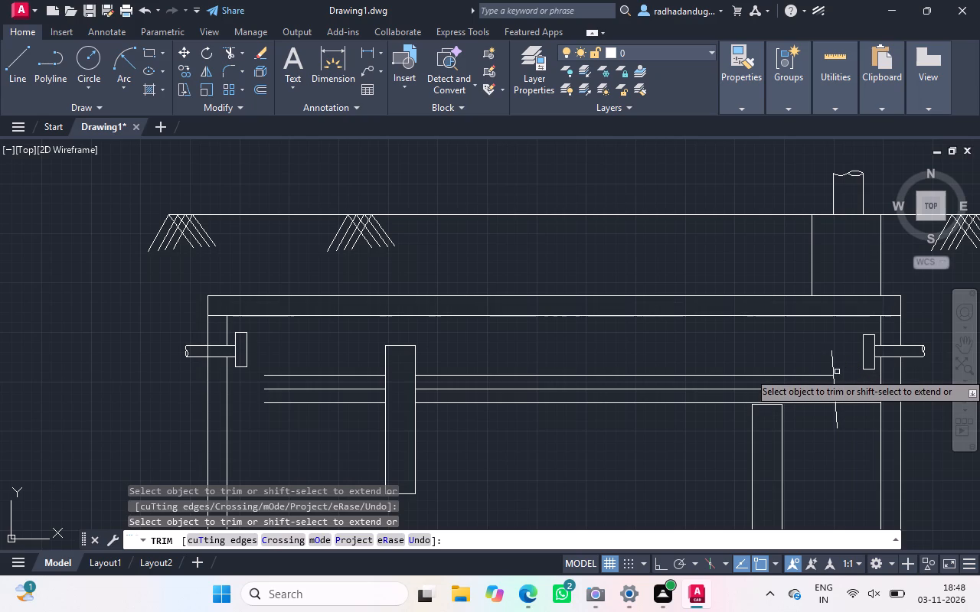
left_click_drag(837, 372, 835, 371)
left_click(835, 371)
left_click_drag(836, 379, 838, 391)
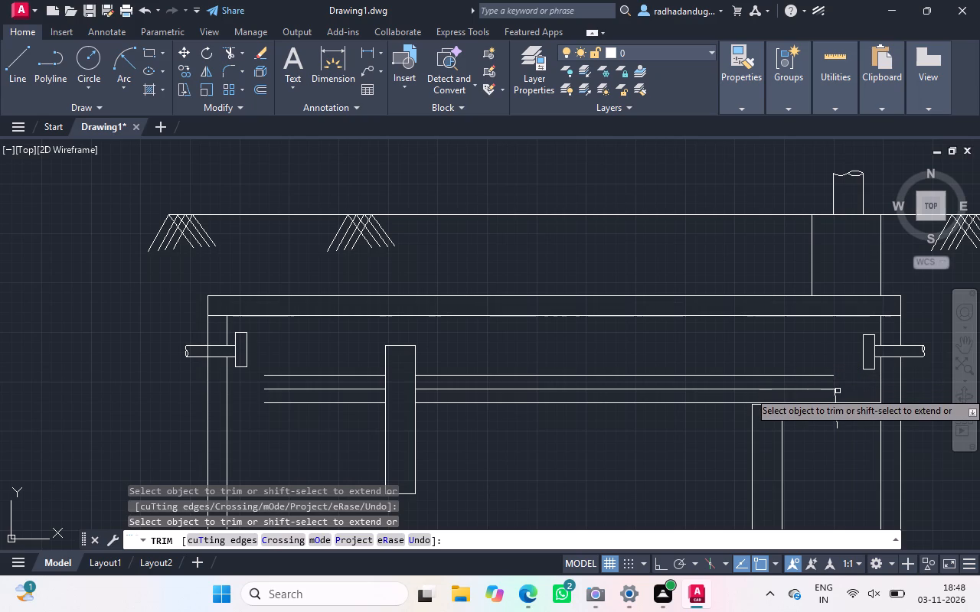
left_click_drag(838, 391, 836, 396)
left_click_drag(836, 396, 851, 404)
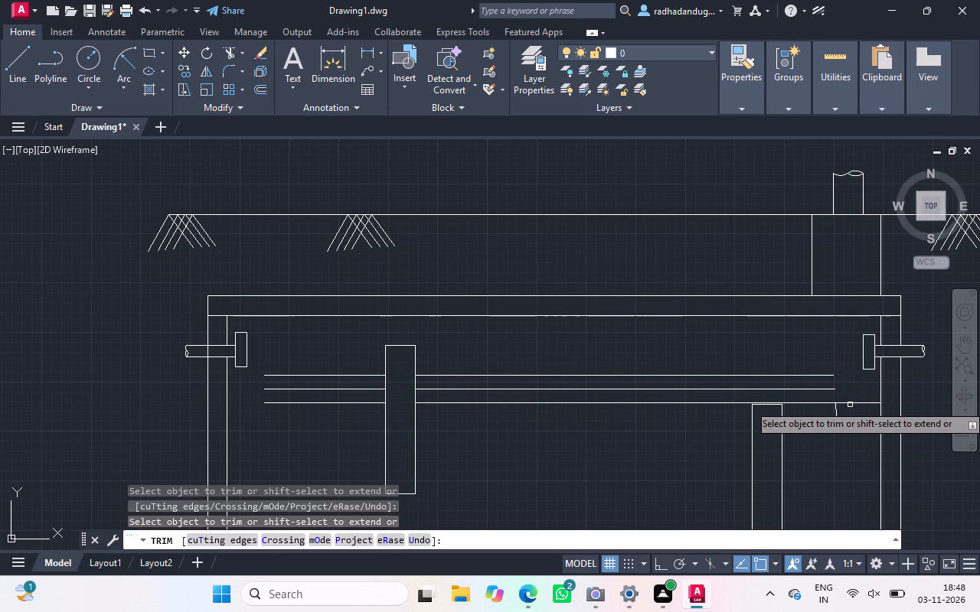
left_click_drag(851, 404, 853, 402)
left_click_drag(853, 402, 836, 409)
left_click(836, 409)
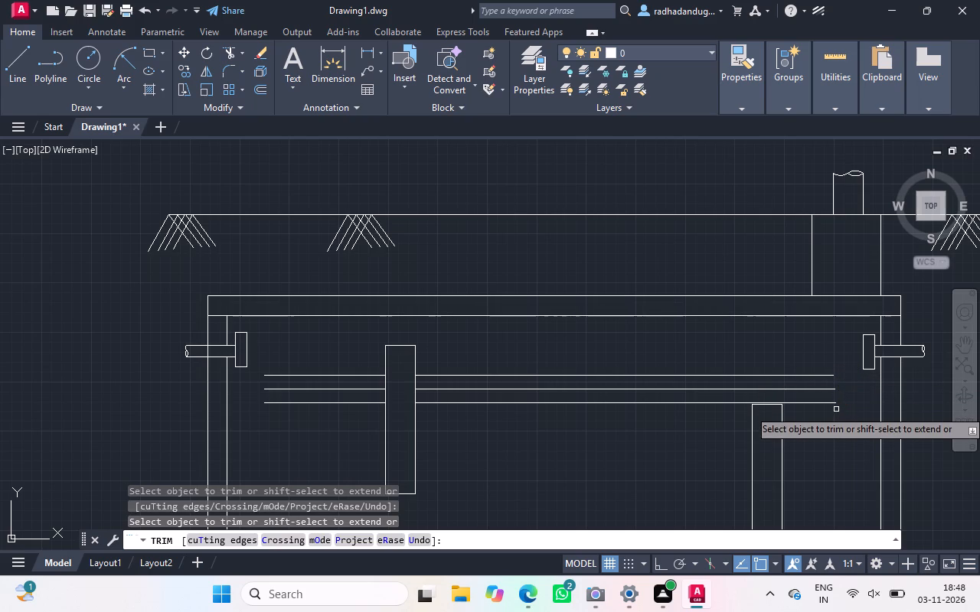
key("Escape")
key("Escape")
key("Escape")
key("Escape")
key("Escape")
key("Escape")
key("Escape")
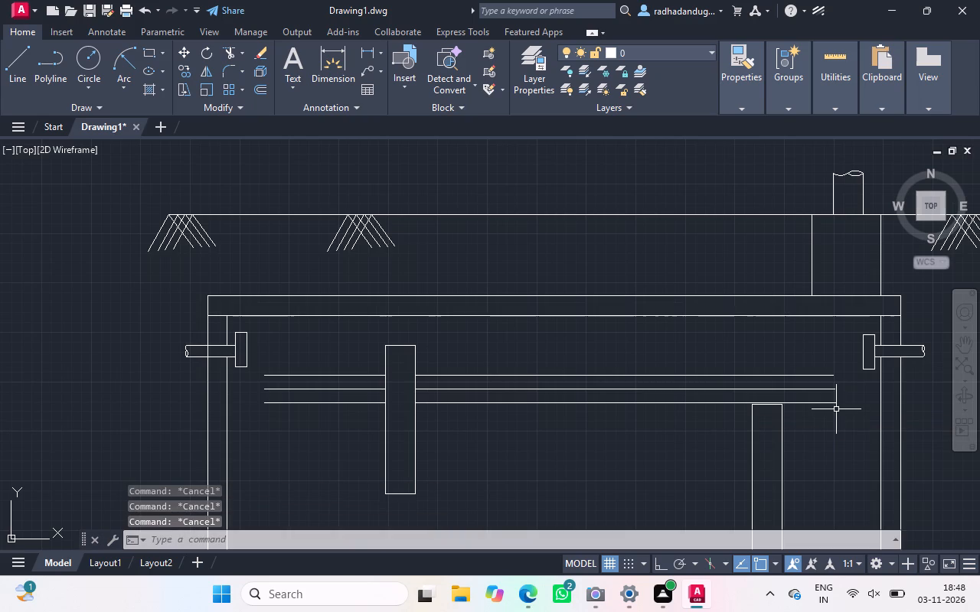
Set the linetype of the lower two water-level lines on the right side of the left baffle to ACAD_ISO02W100.
left_click_drag(823, 389, 823, 403)
left_click(823, 403)
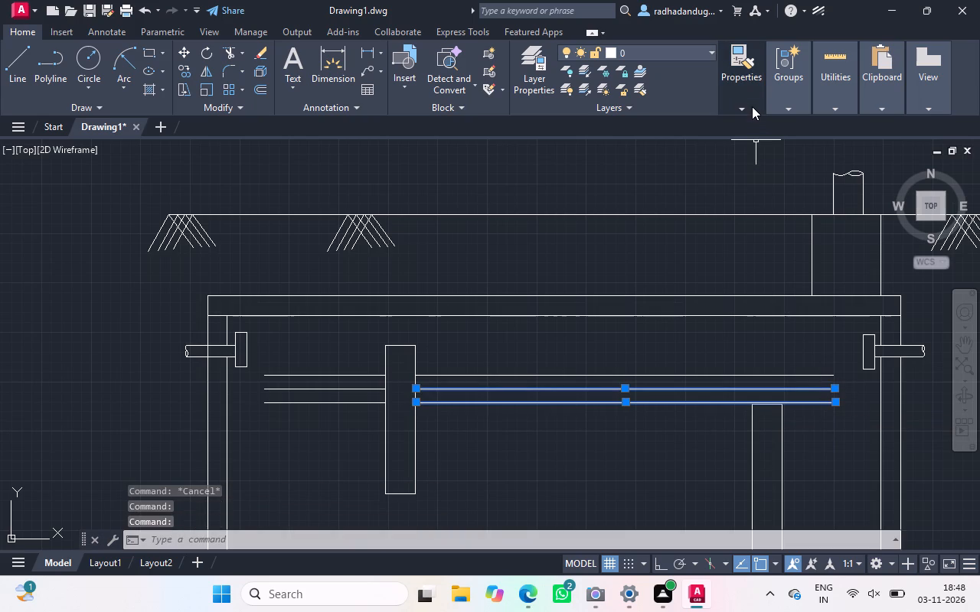
left_click(748, 106)
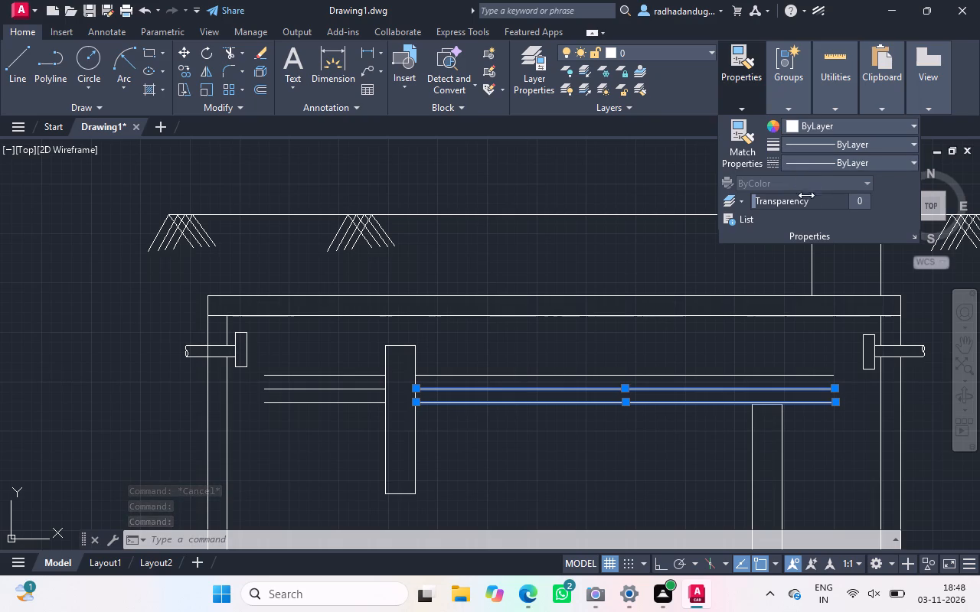
left_click(893, 160)
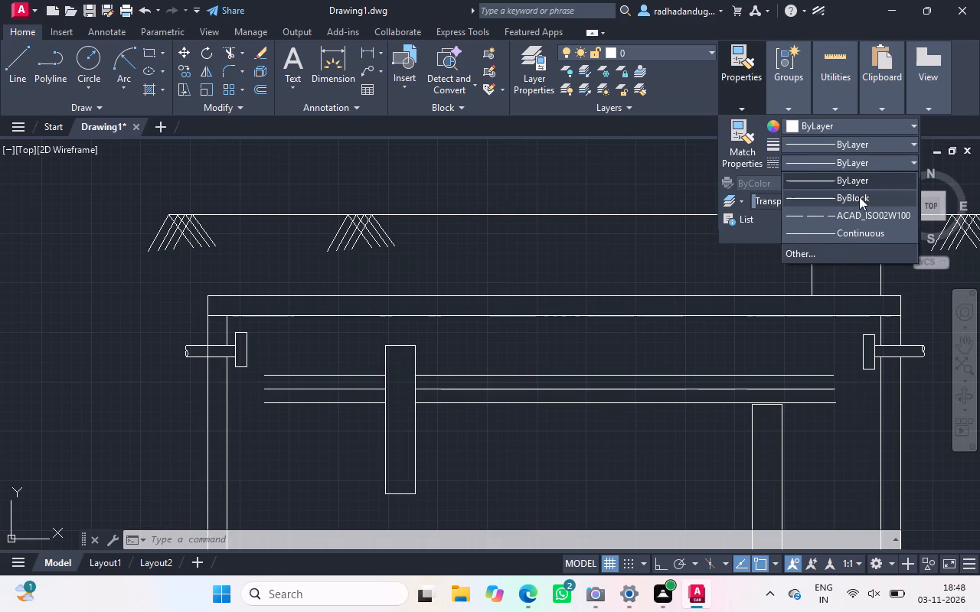
scroll(844, 208, "down", 1)
left_click(847, 221)
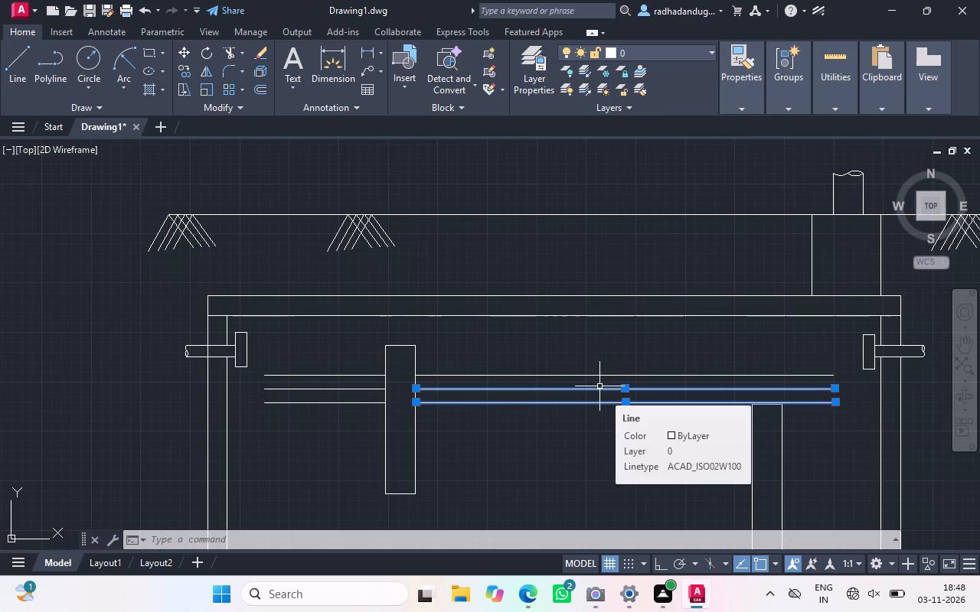
key("Return")
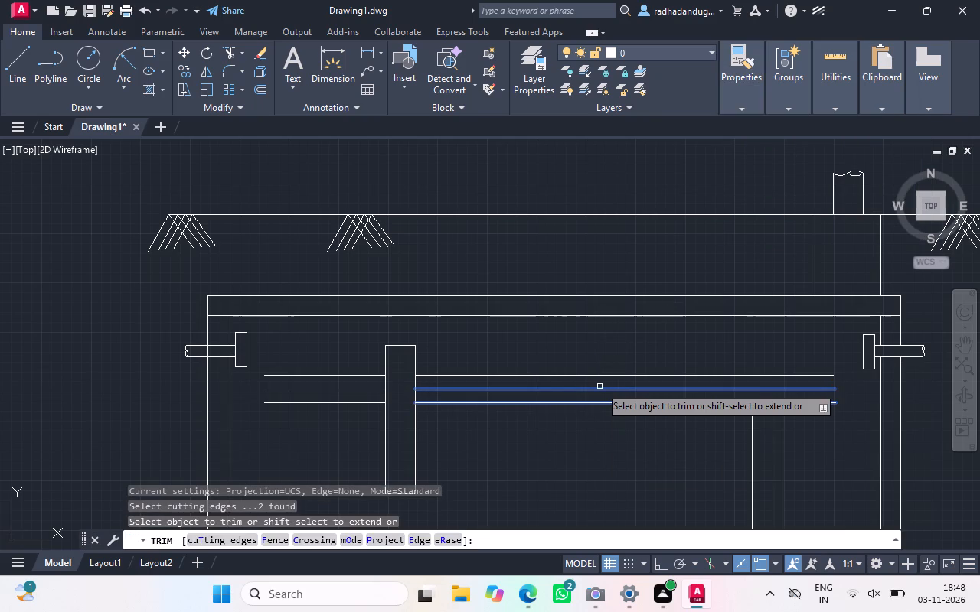
left_click(583, 469)
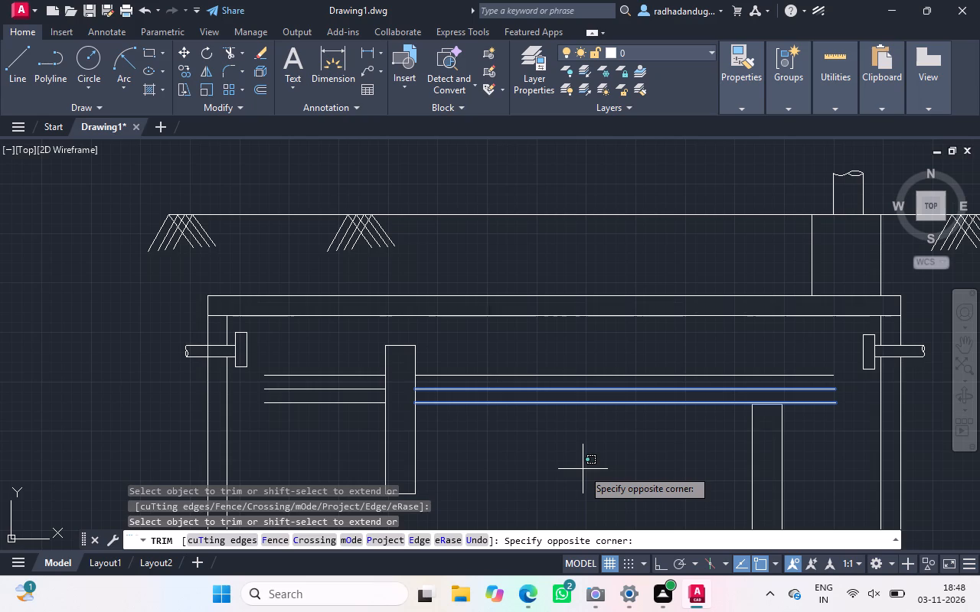
key("Escape")
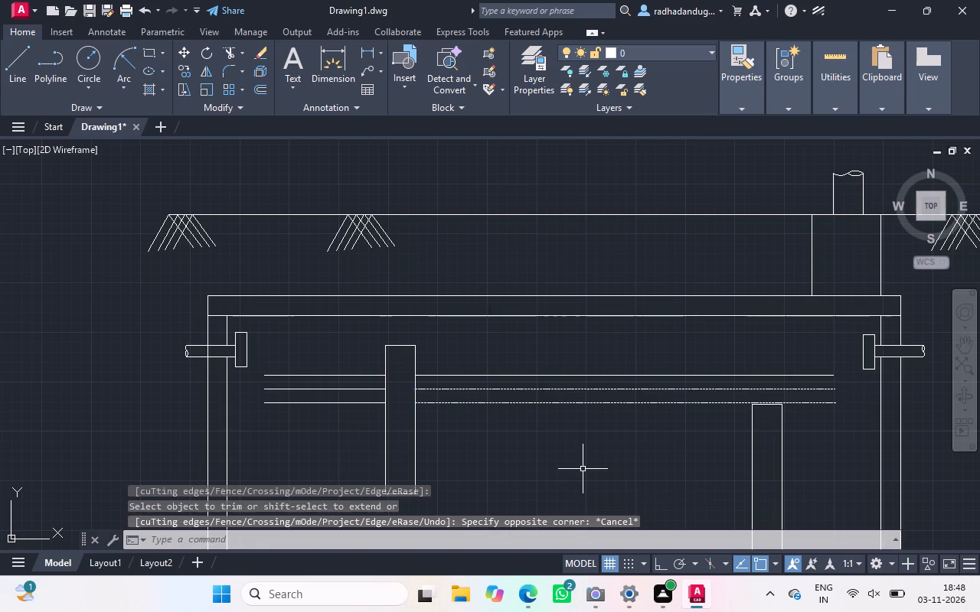
key("Escape")
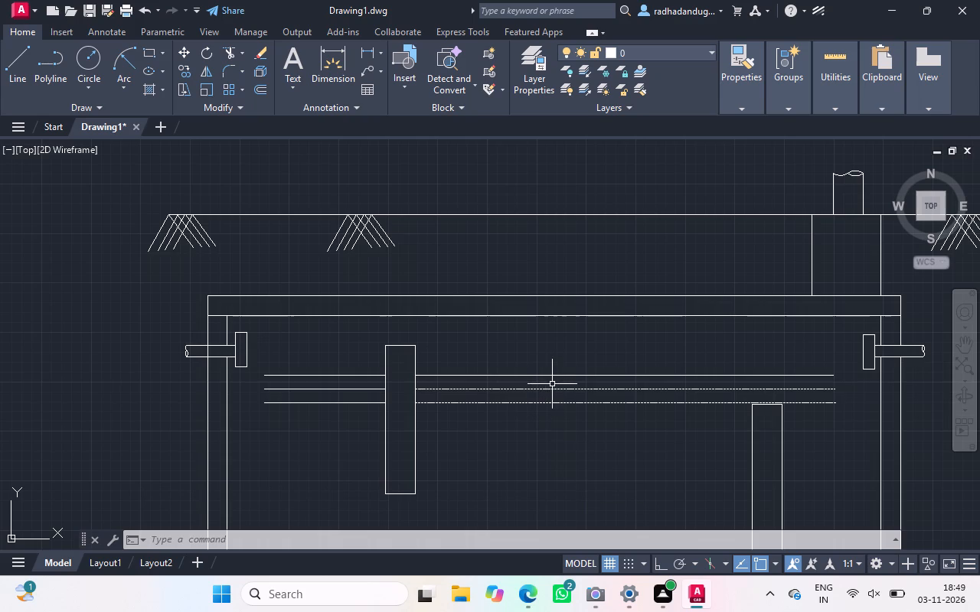
Assign the two dashed water-level lines on the right side of the left baffle to the wall layer.
left_click_drag(552, 387, 552, 404)
left_click(552, 404)
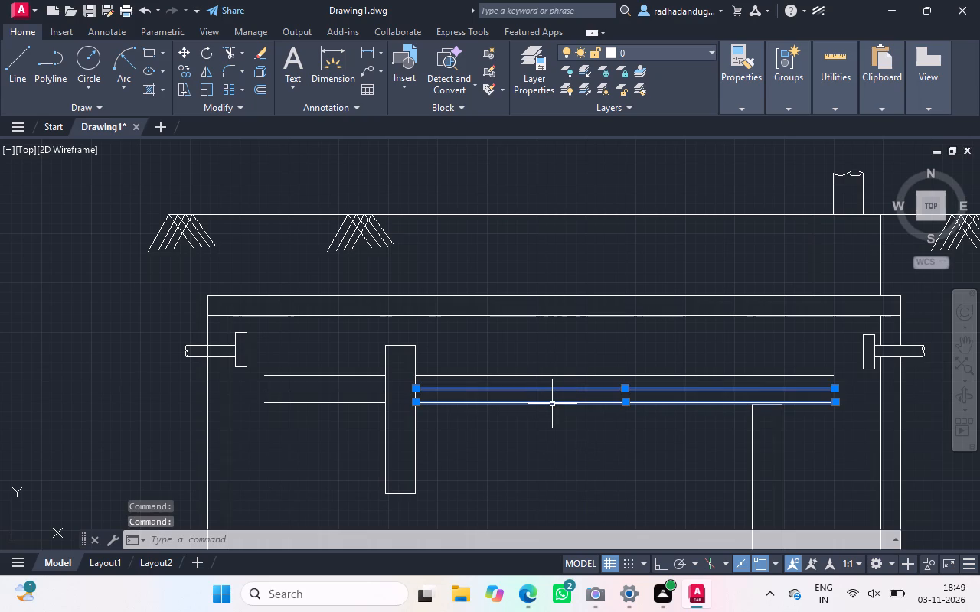
left_click(654, 47)
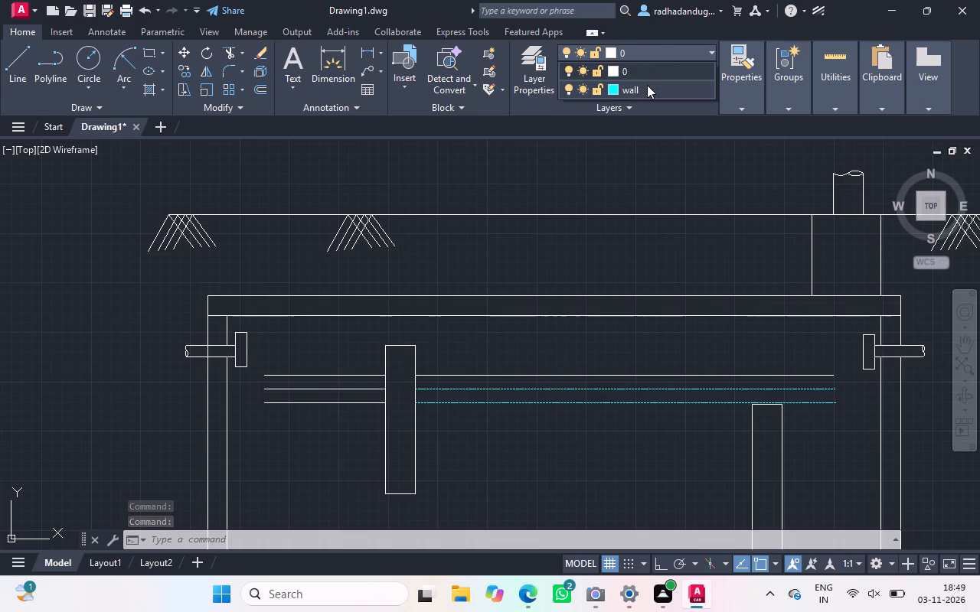
left_click(647, 85)
left_click(424, 392)
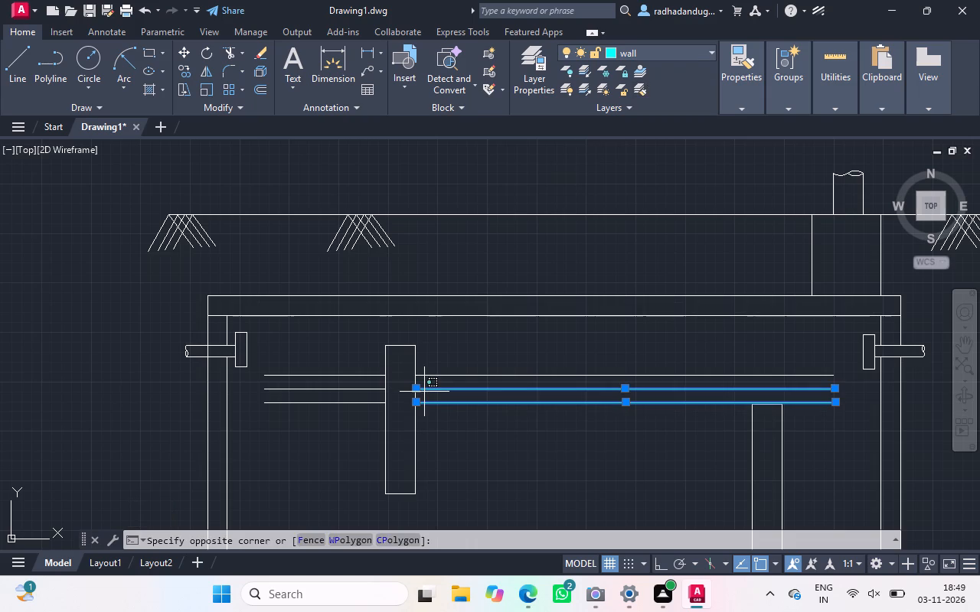
left_click(434, 406)
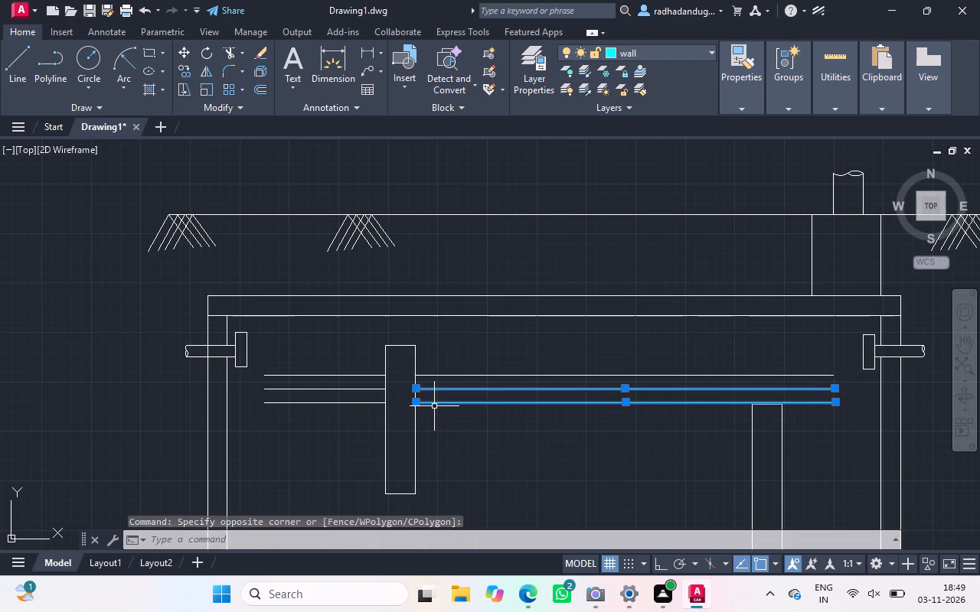
key("Escape")
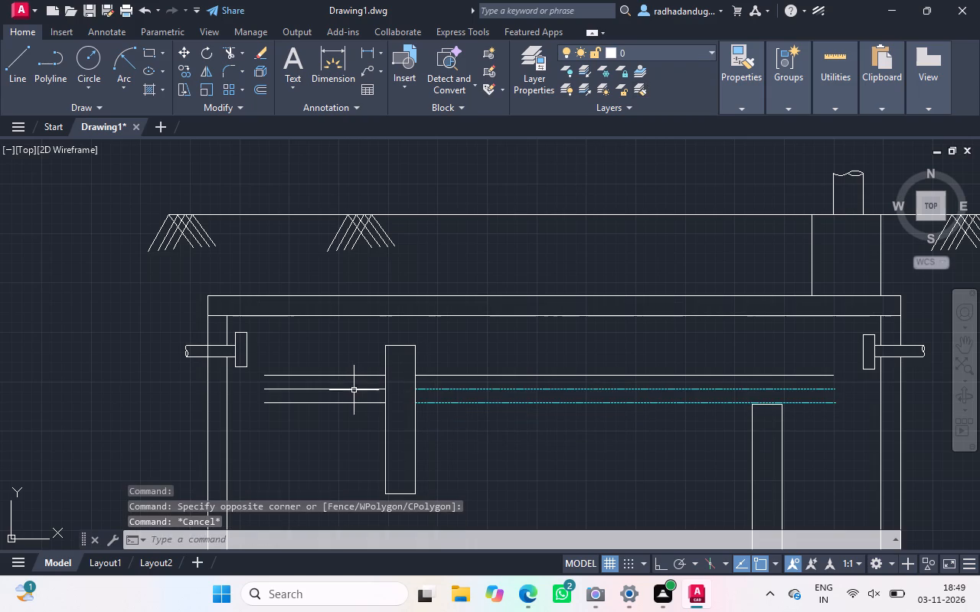
Make the wall layer current.
left_click(665, 50)
left_click(659, 87)
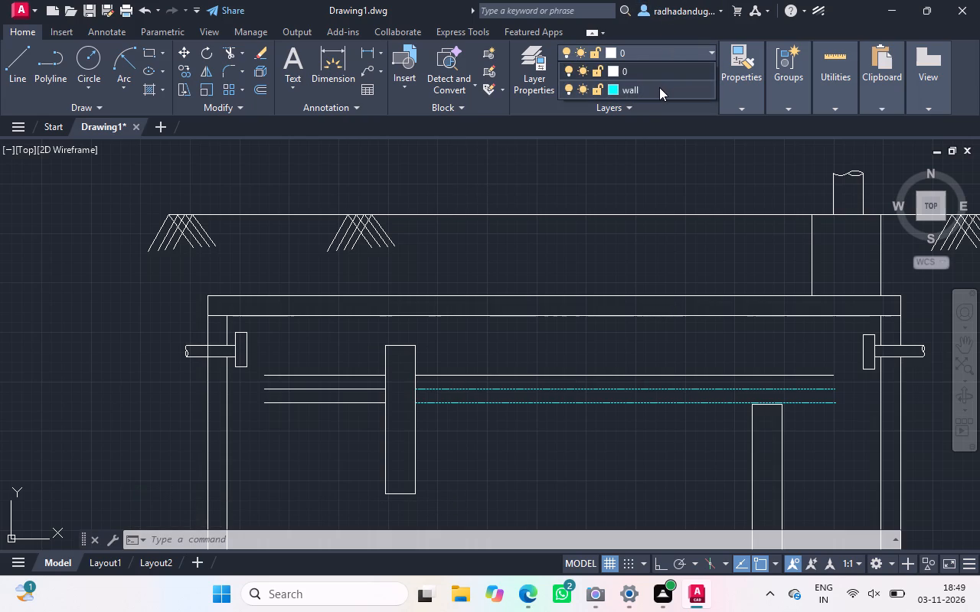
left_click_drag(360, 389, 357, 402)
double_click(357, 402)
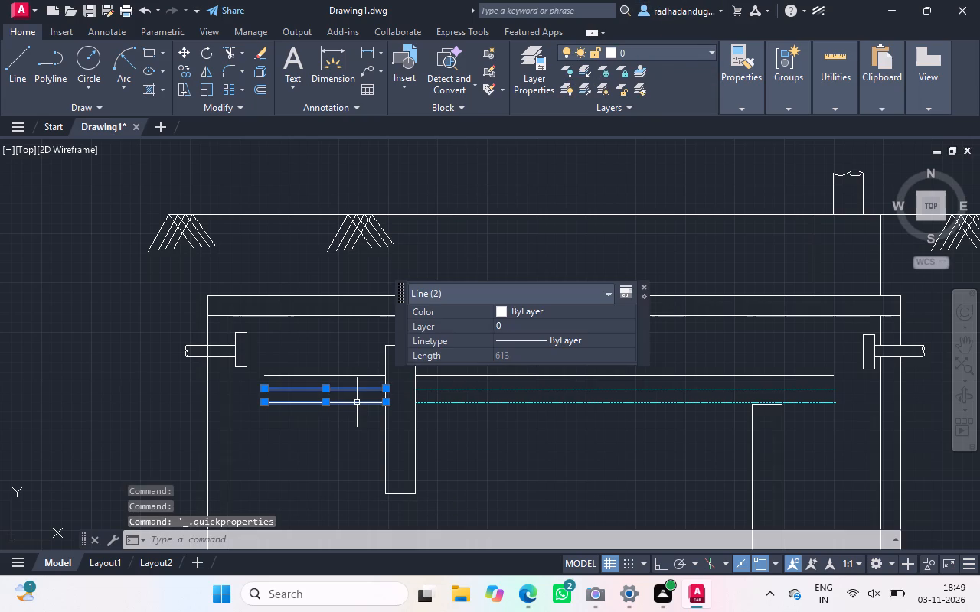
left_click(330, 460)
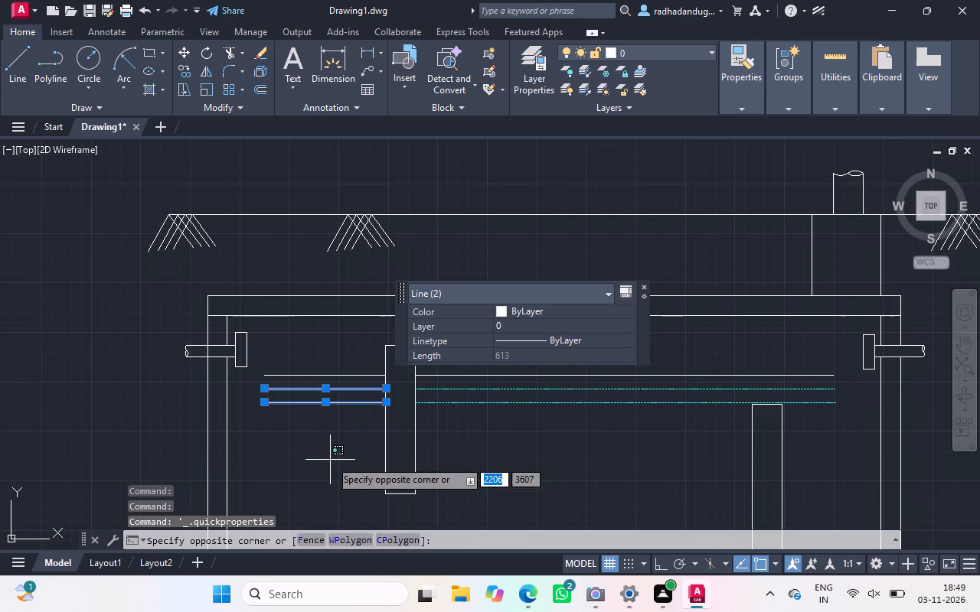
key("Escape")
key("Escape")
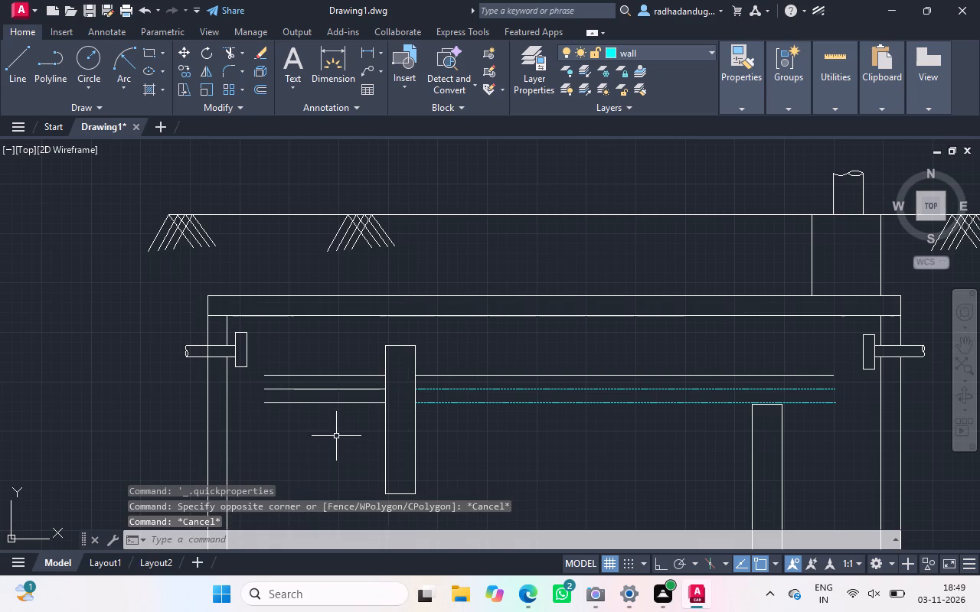
Assign the lower two water-level line segments on the left side of the left baffle to the wall layer.
left_click(351, 387)
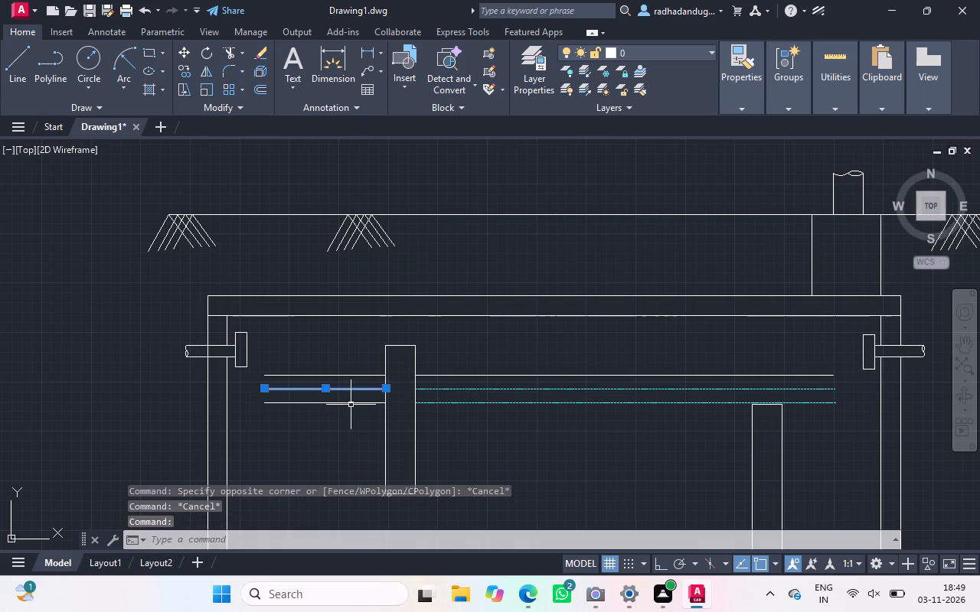
left_click(351, 405)
left_click(710, 54)
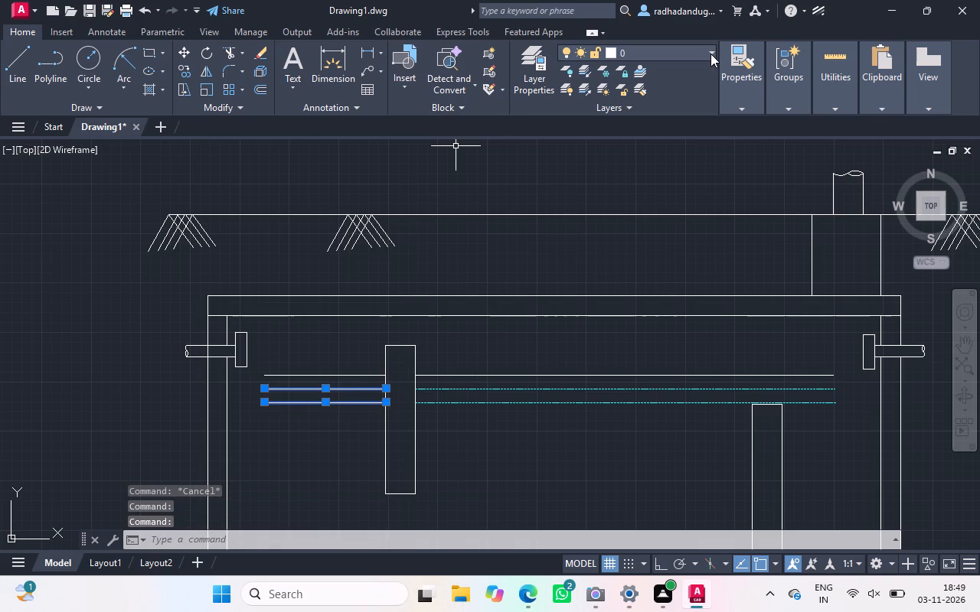
left_click(664, 93)
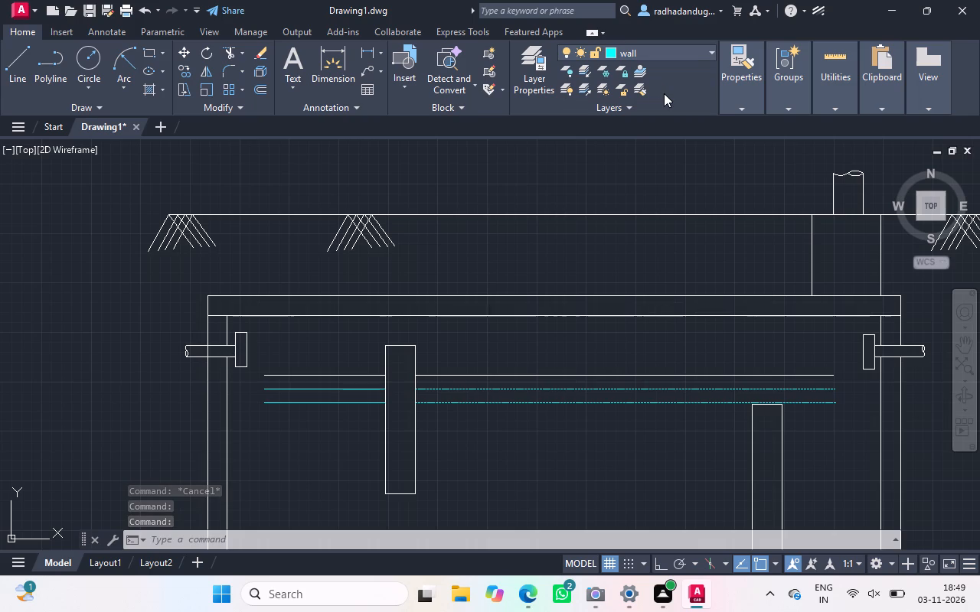
key("Escape")
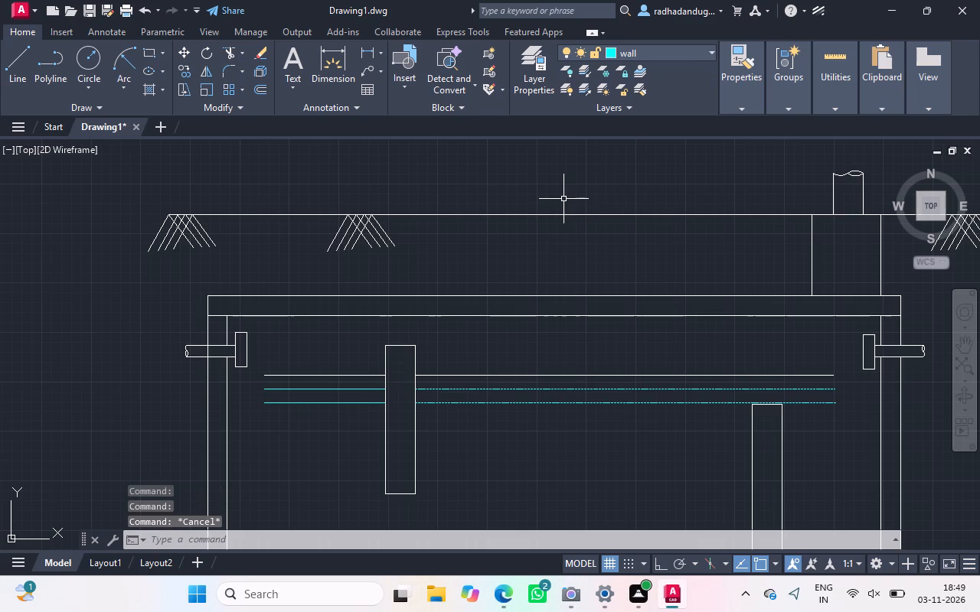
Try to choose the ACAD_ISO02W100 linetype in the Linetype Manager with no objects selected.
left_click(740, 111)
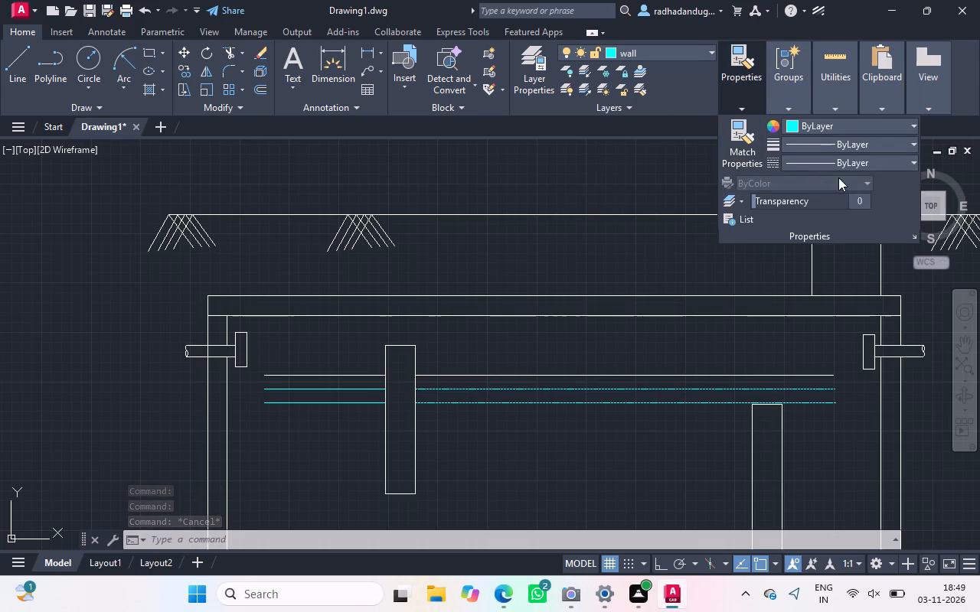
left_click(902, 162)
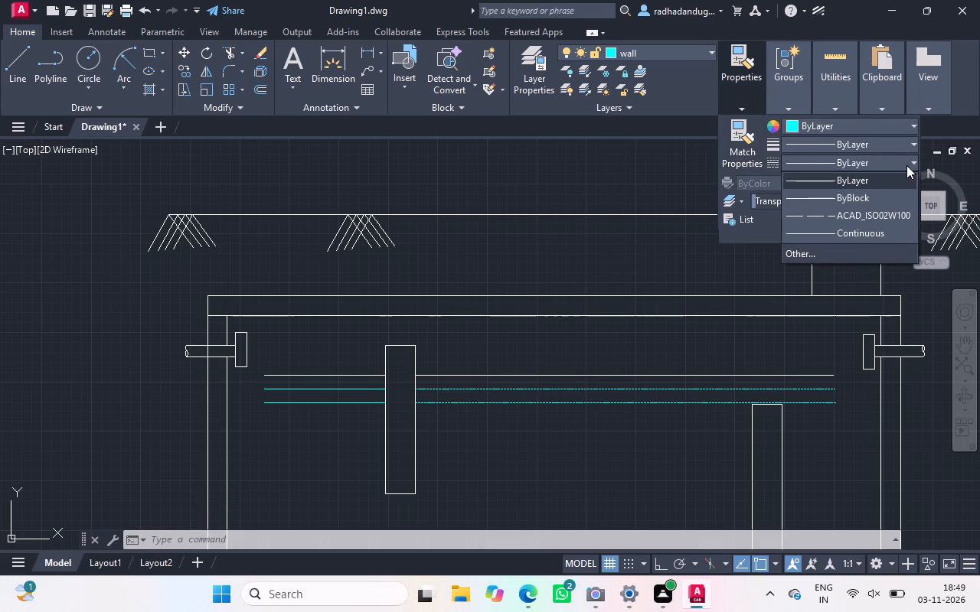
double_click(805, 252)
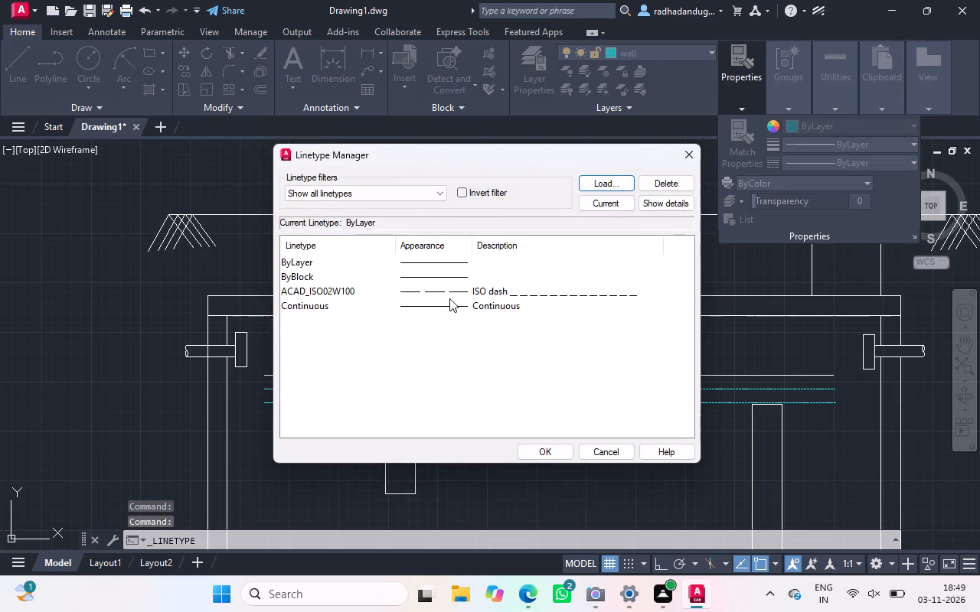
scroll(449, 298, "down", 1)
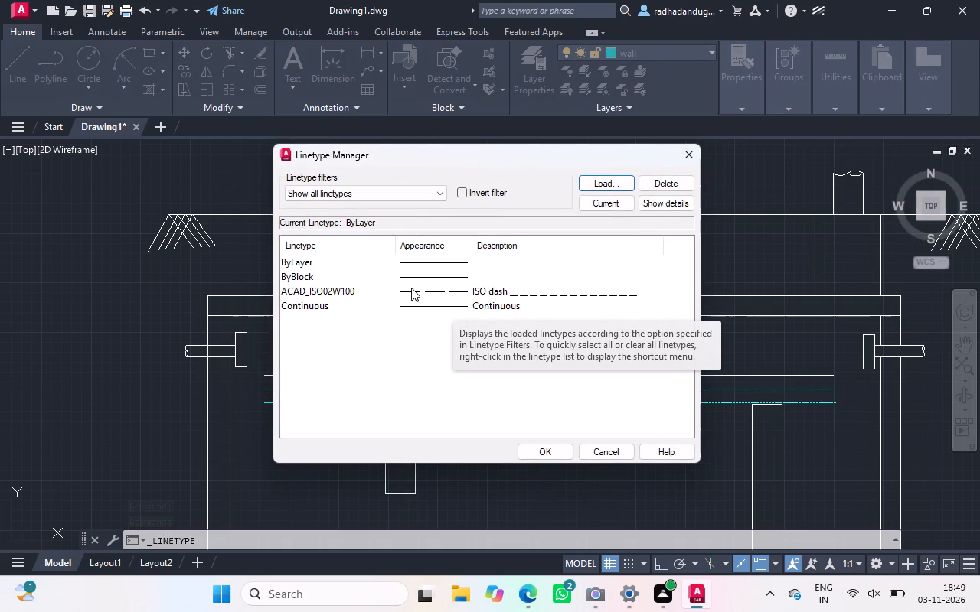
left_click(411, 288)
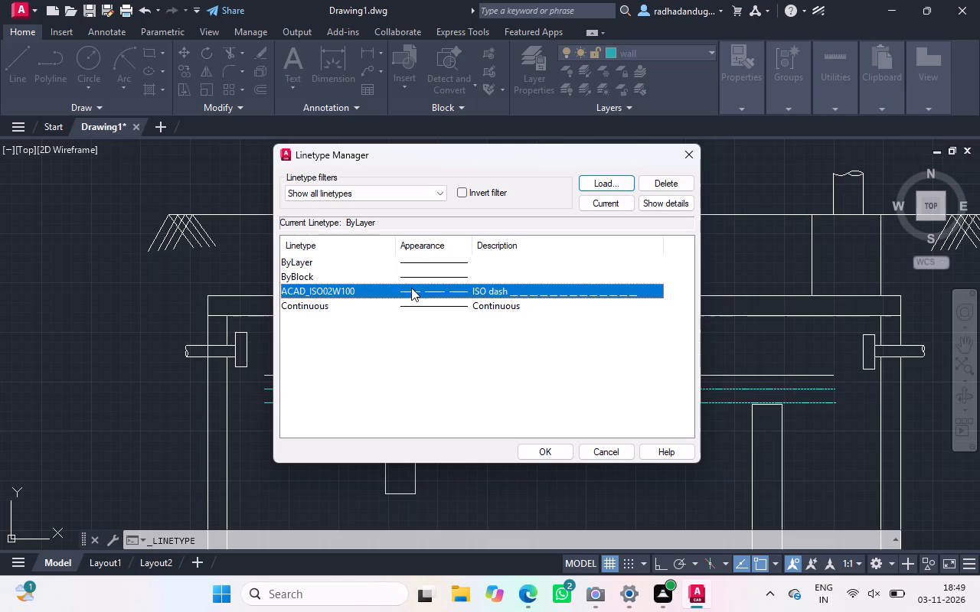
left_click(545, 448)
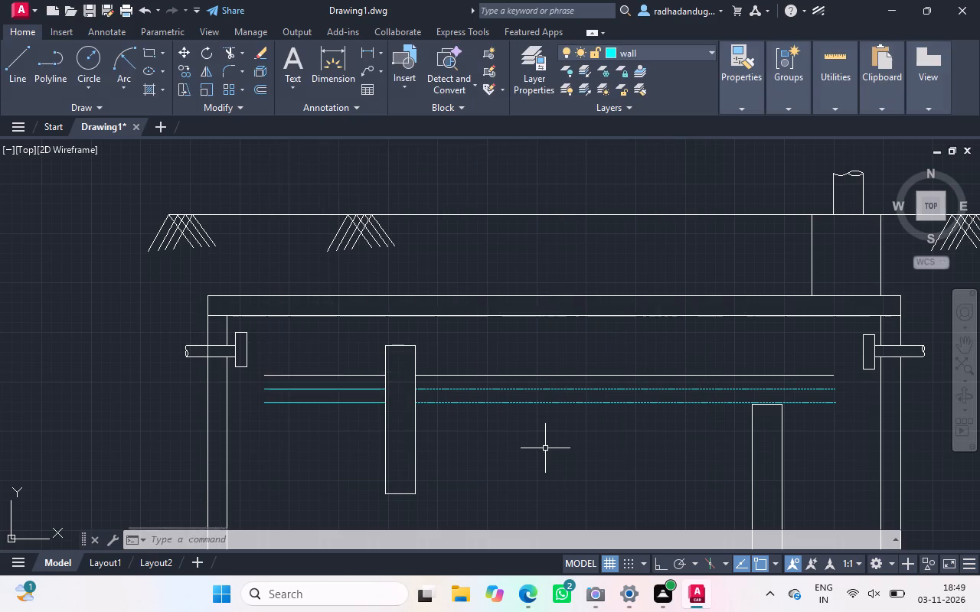
Set the linetype of the lower two water-level segments left of the left baffle to ACAD_ISO02W100.
double_click(359, 392)
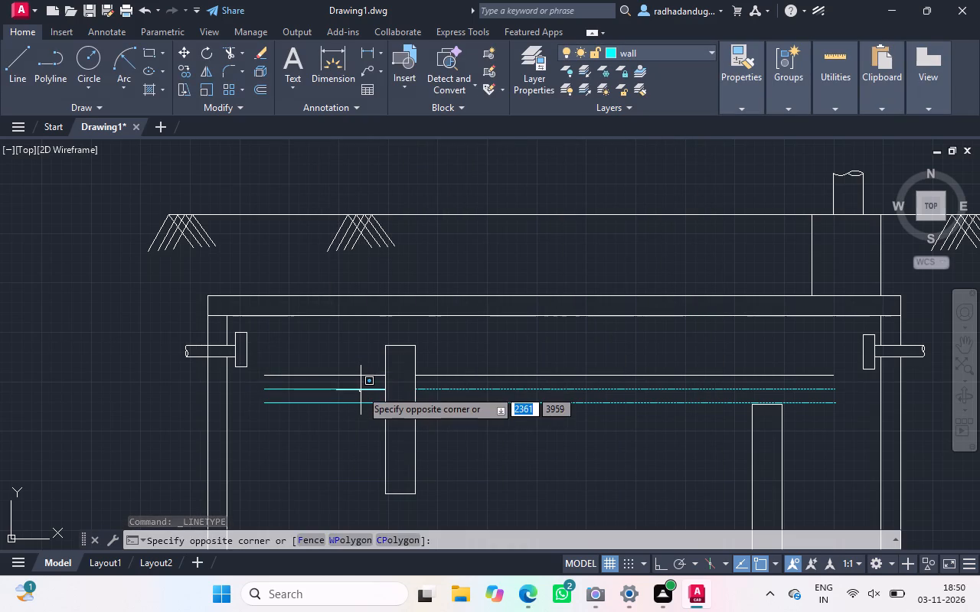
left_click(361, 389)
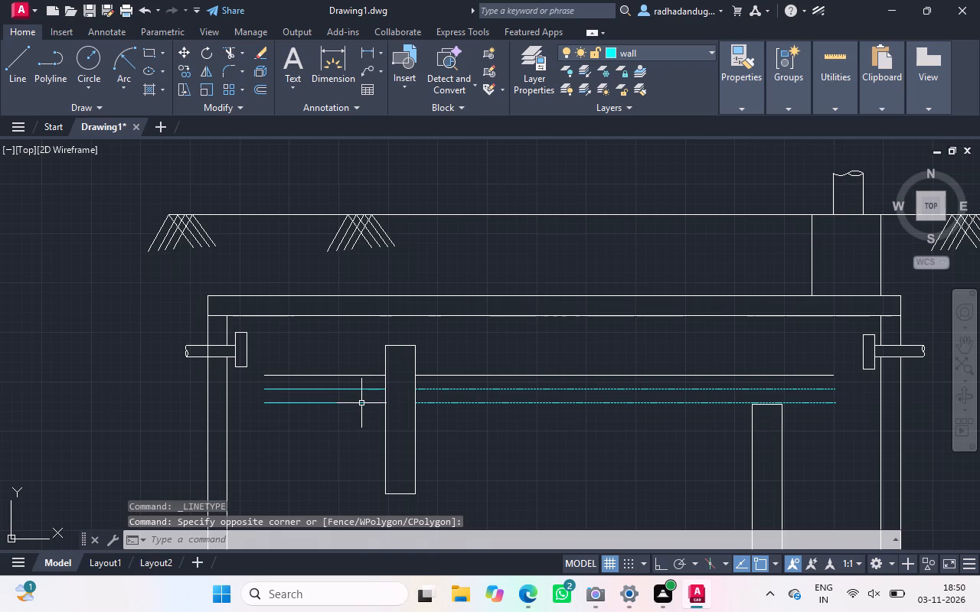
left_click(362, 403)
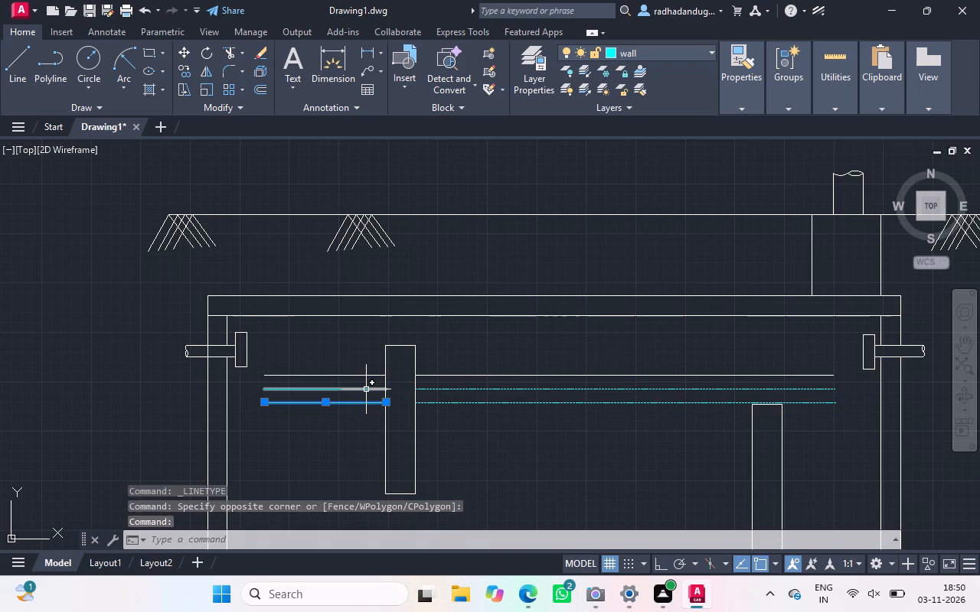
left_click(366, 389)
left_click(750, 109)
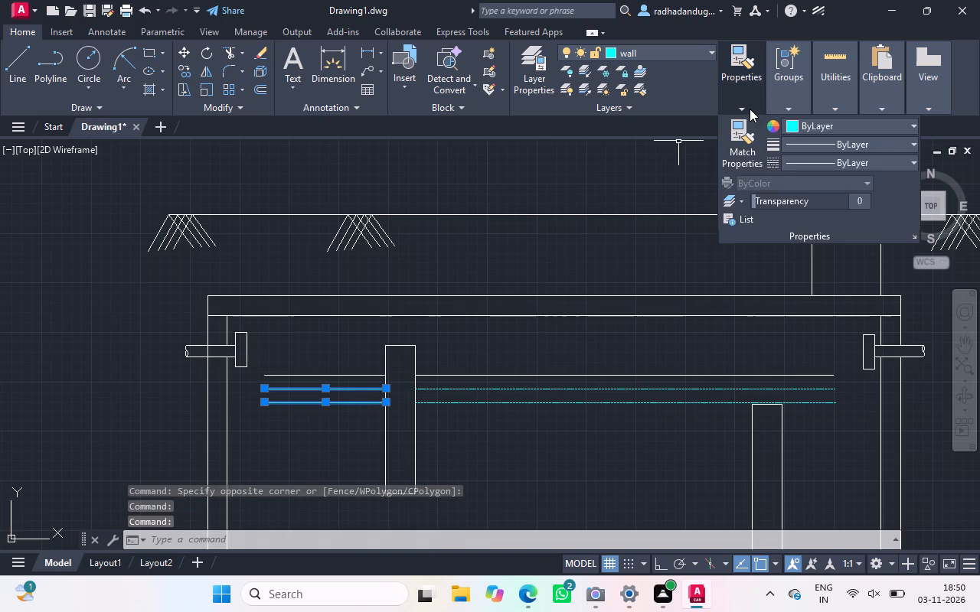
left_click(743, 111)
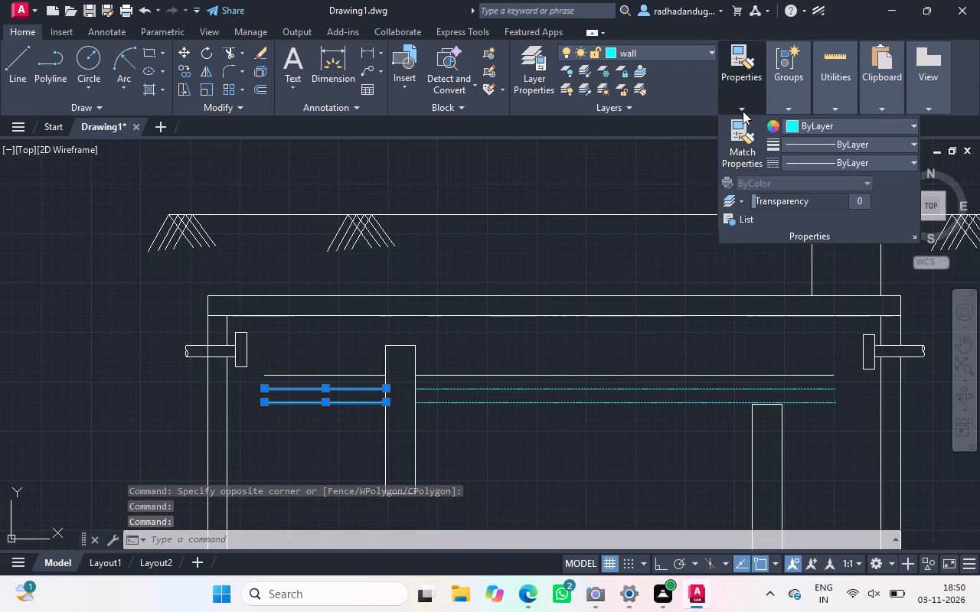
left_click(741, 106)
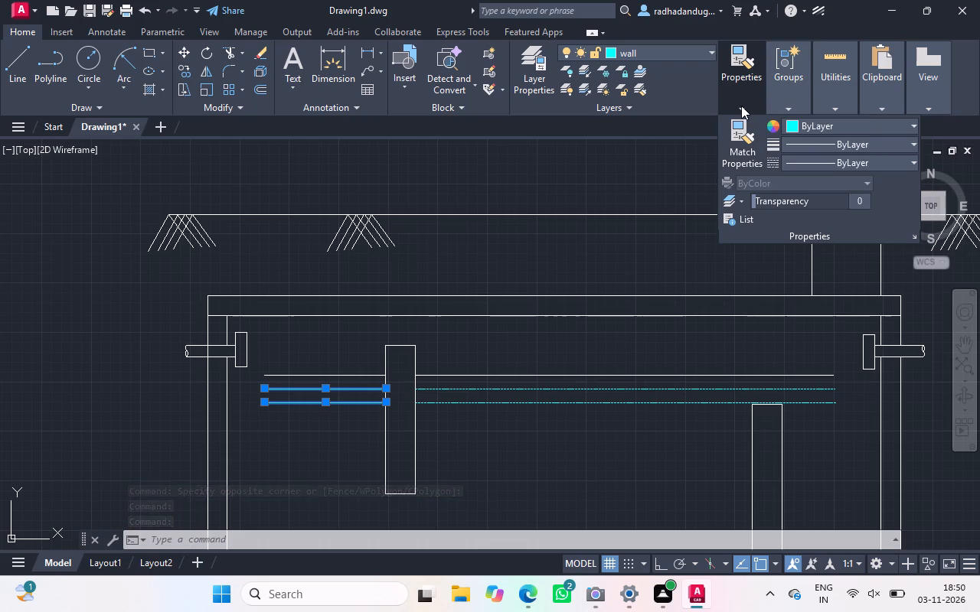
left_click(908, 164)
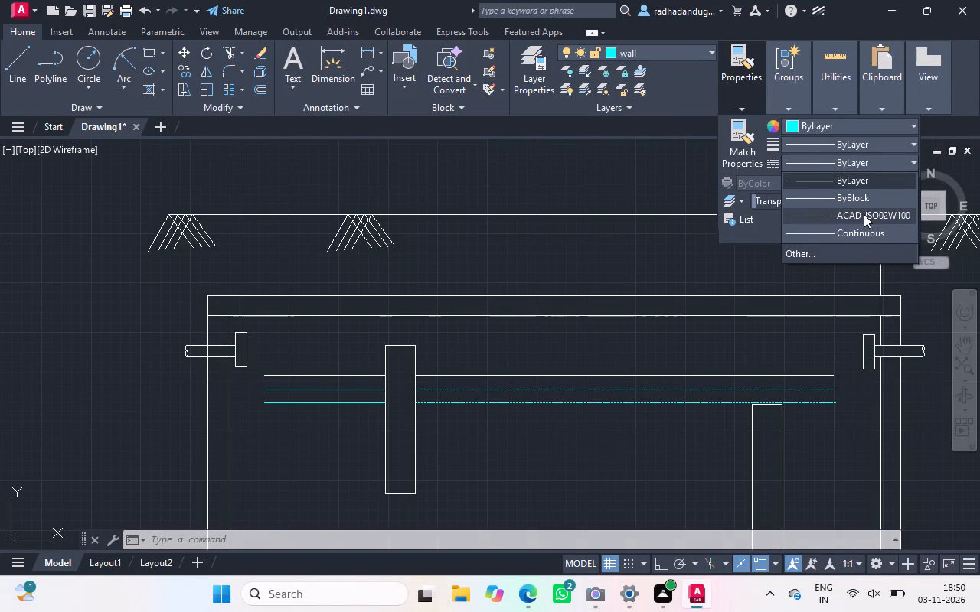
left_click(864, 214)
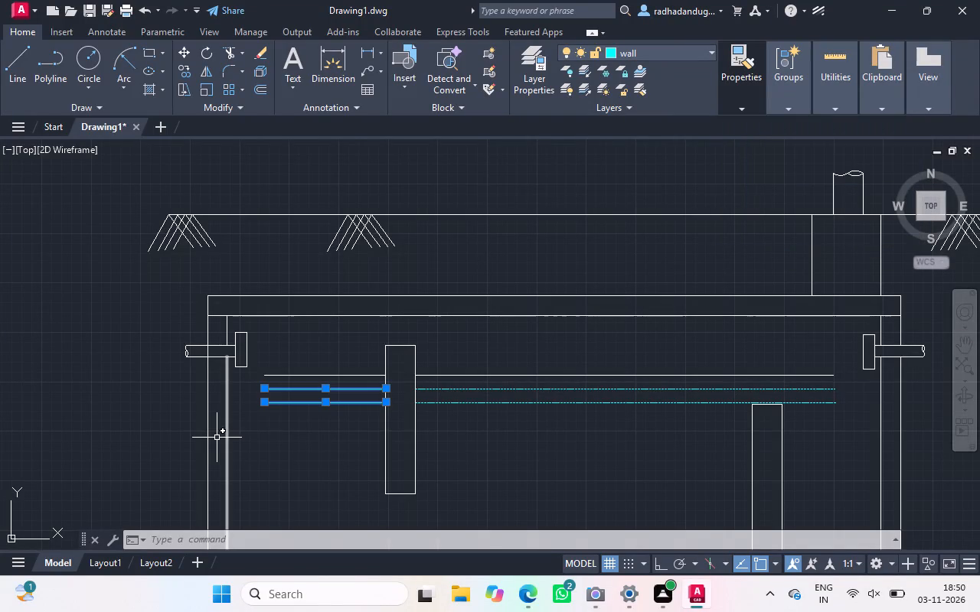
key("Escape")
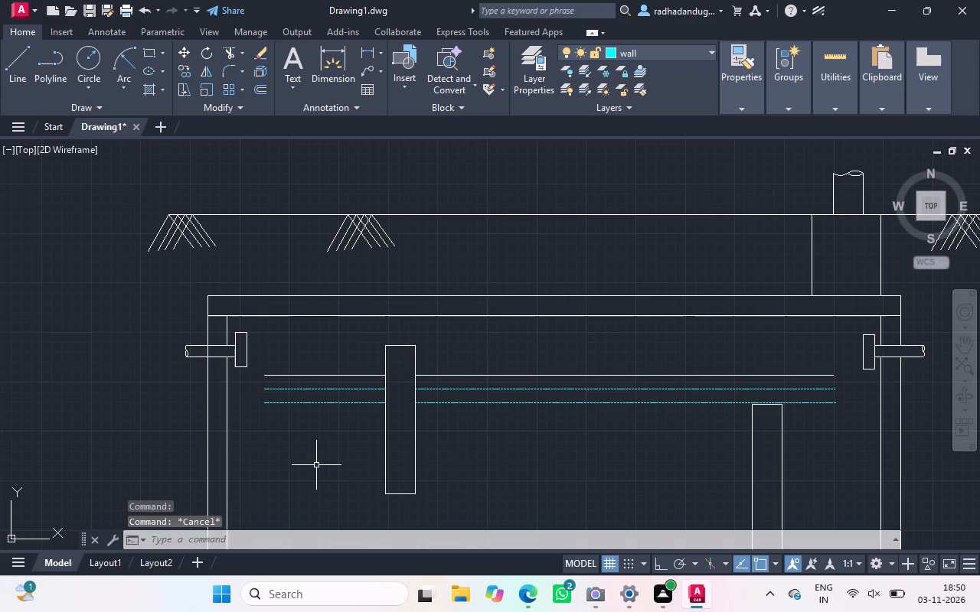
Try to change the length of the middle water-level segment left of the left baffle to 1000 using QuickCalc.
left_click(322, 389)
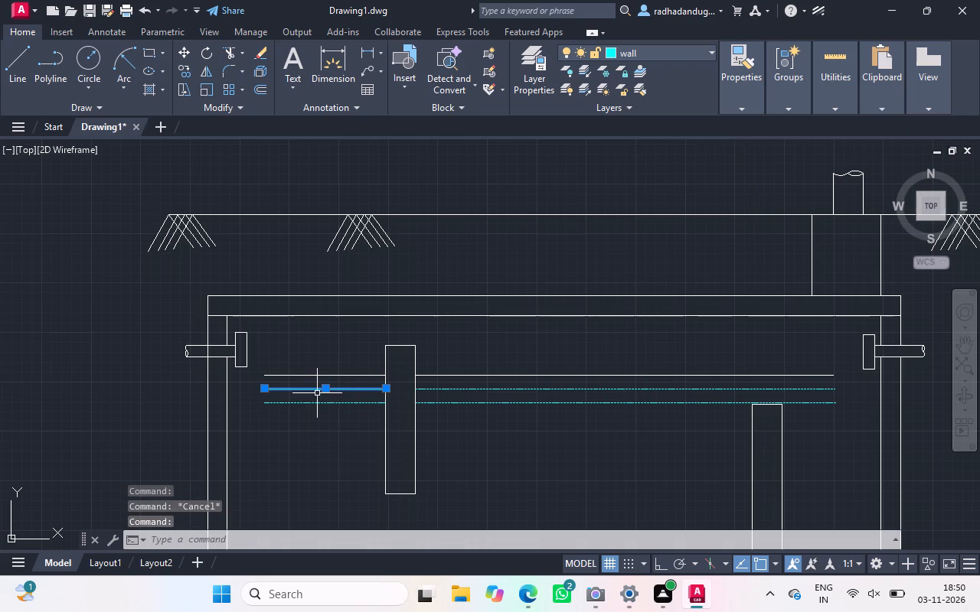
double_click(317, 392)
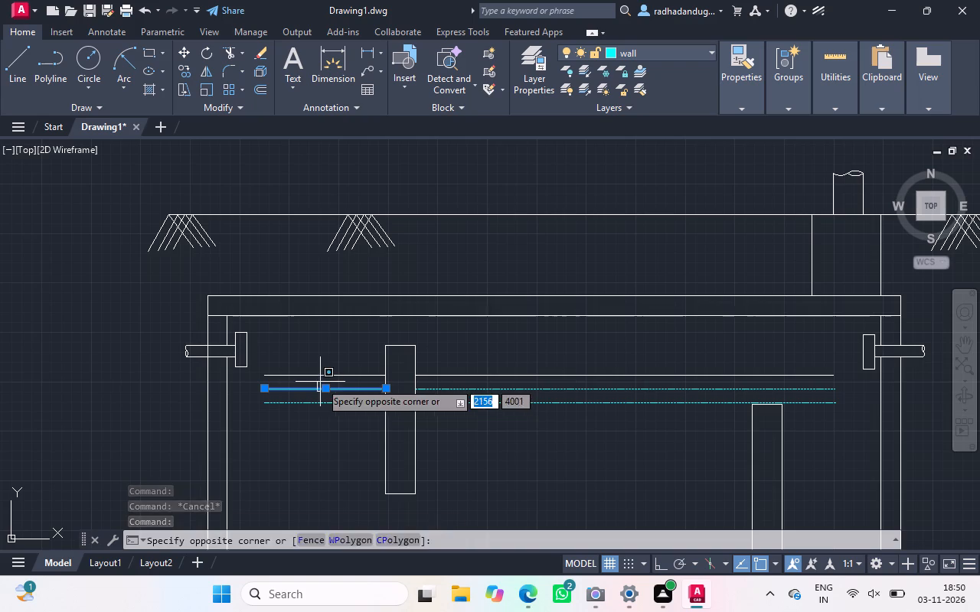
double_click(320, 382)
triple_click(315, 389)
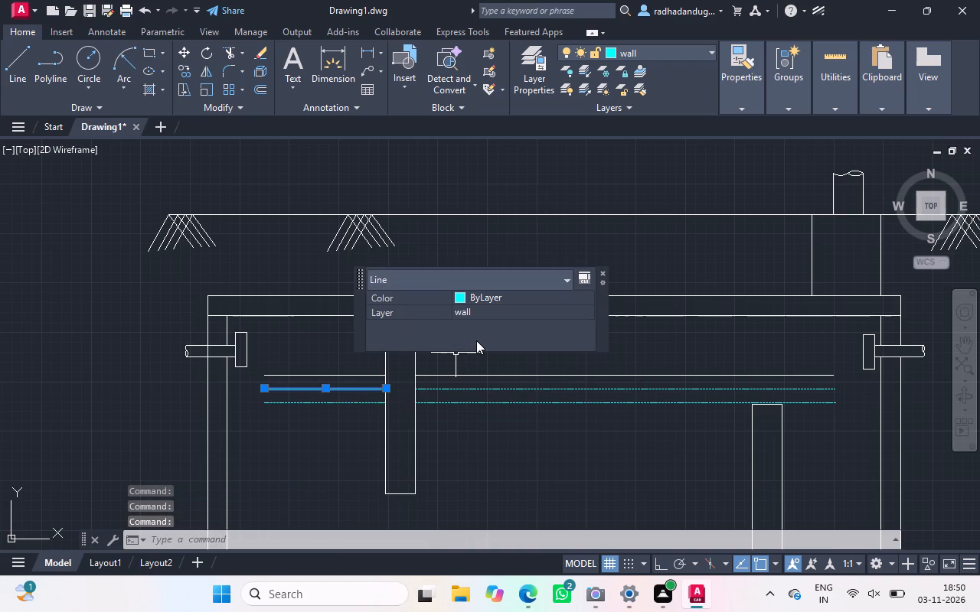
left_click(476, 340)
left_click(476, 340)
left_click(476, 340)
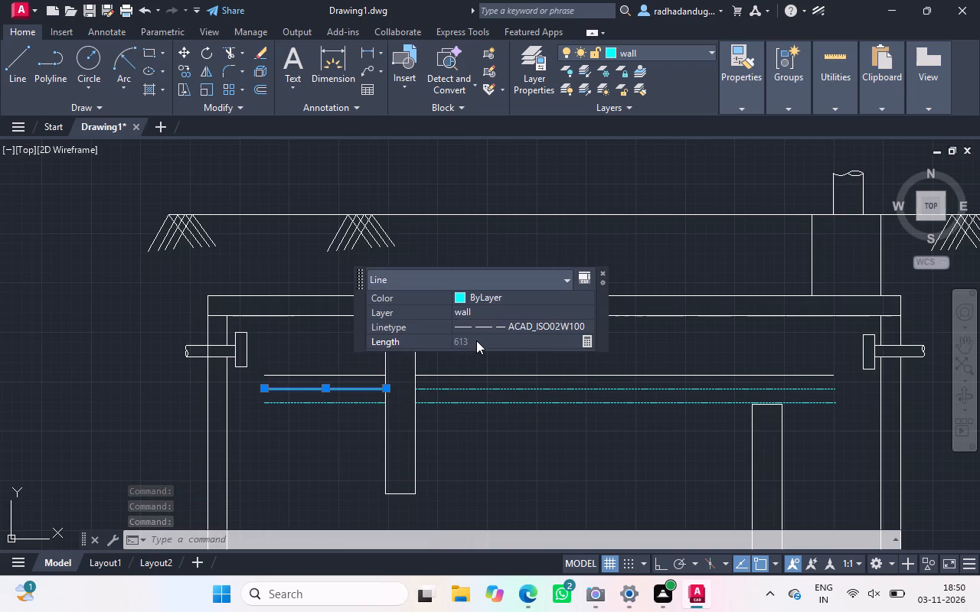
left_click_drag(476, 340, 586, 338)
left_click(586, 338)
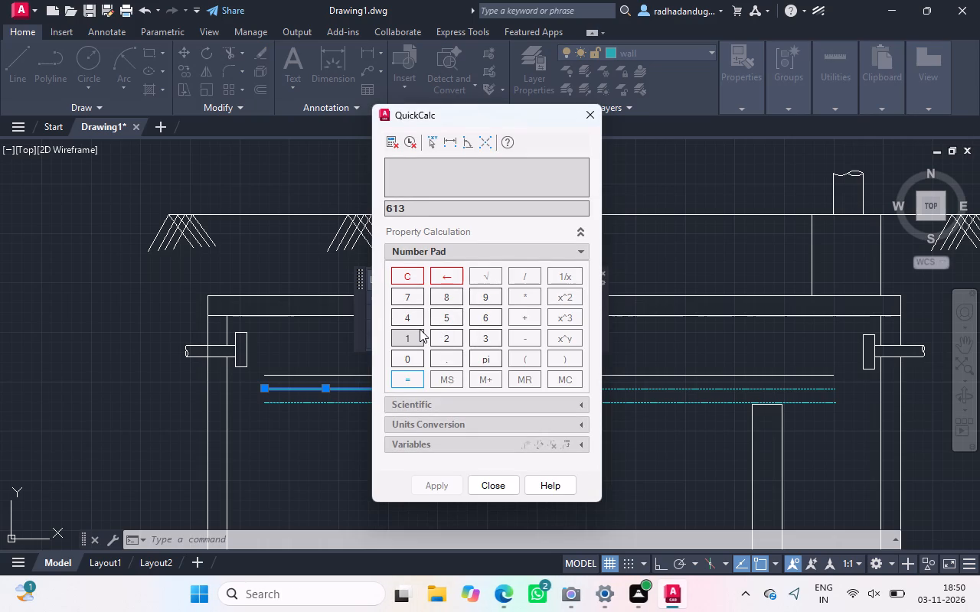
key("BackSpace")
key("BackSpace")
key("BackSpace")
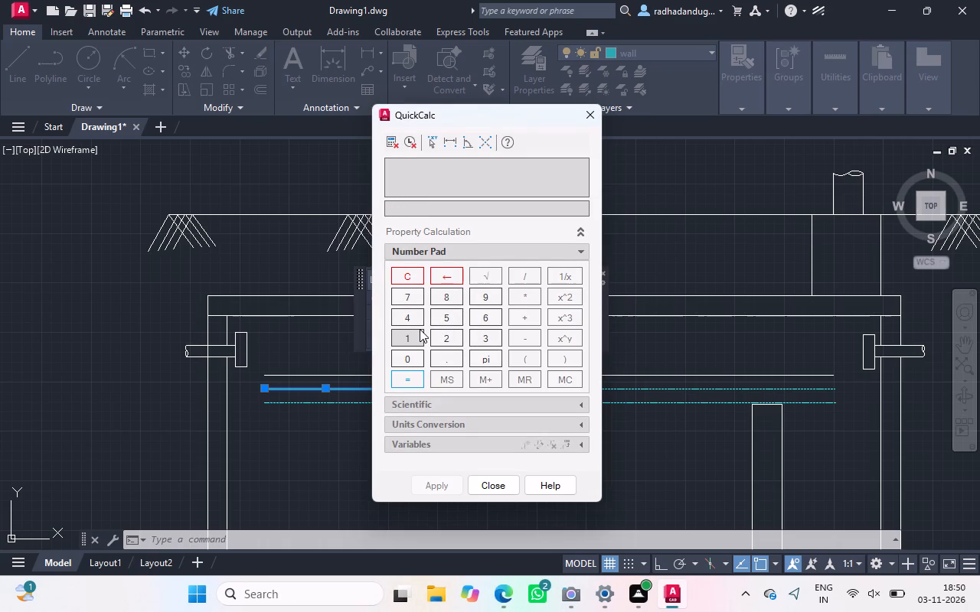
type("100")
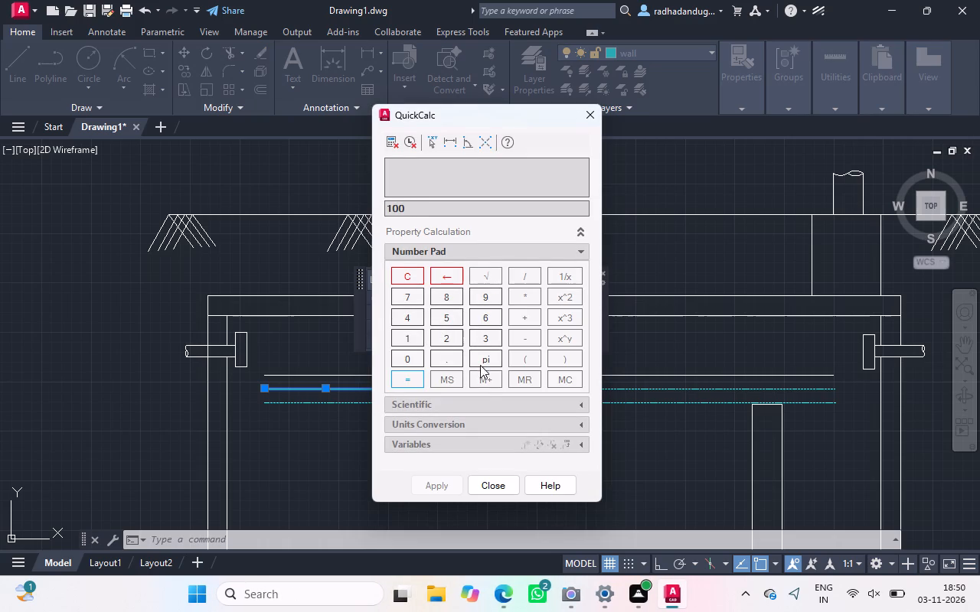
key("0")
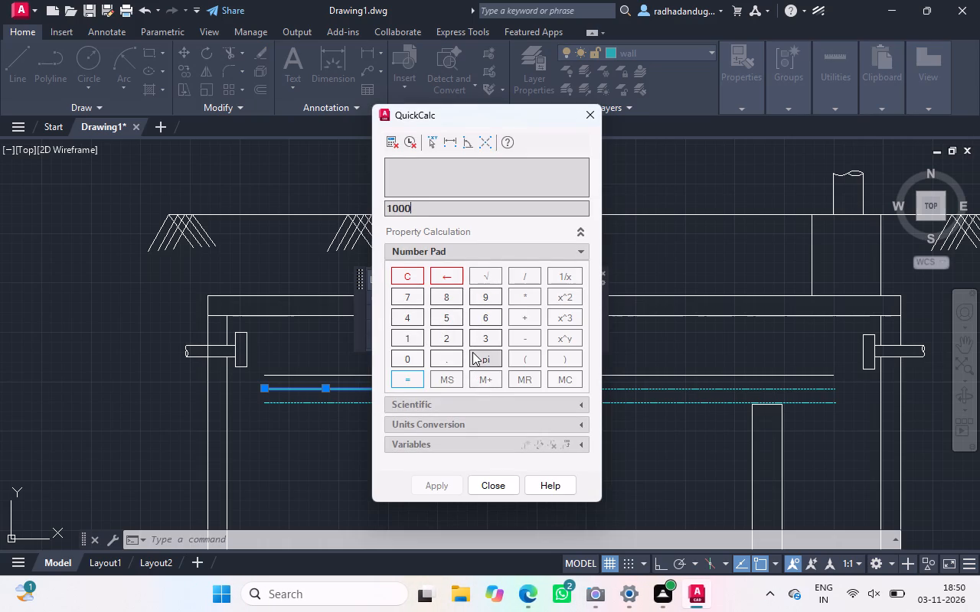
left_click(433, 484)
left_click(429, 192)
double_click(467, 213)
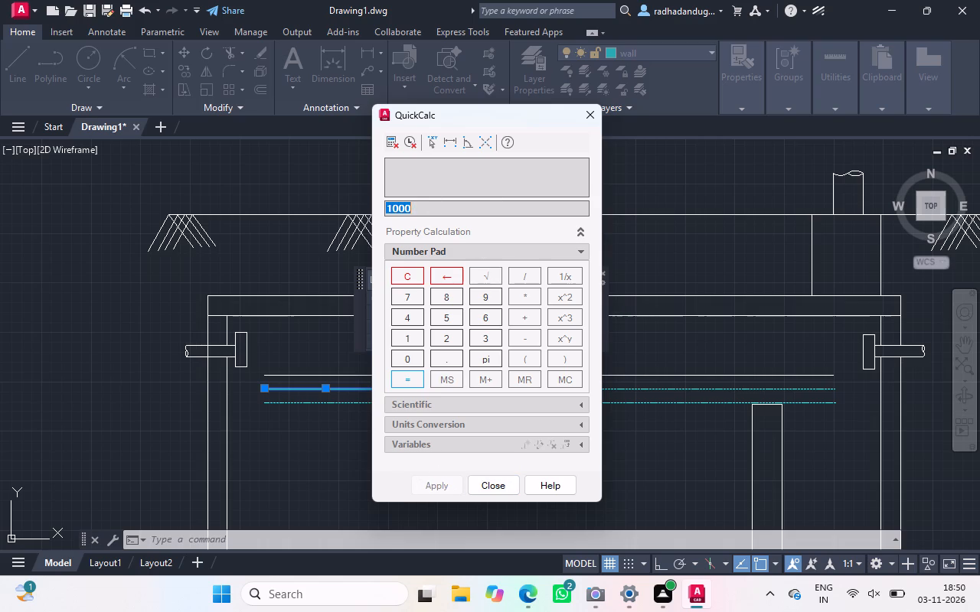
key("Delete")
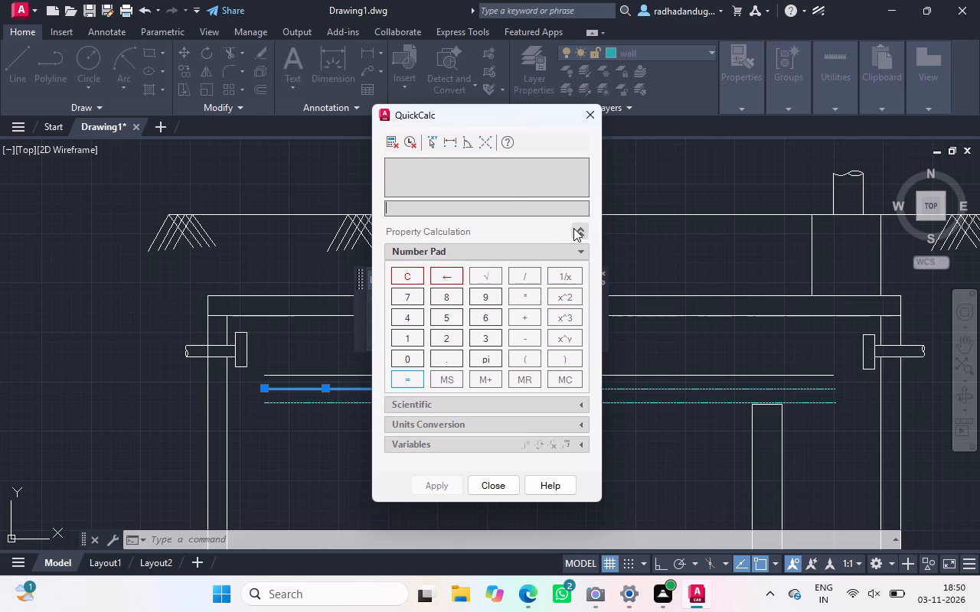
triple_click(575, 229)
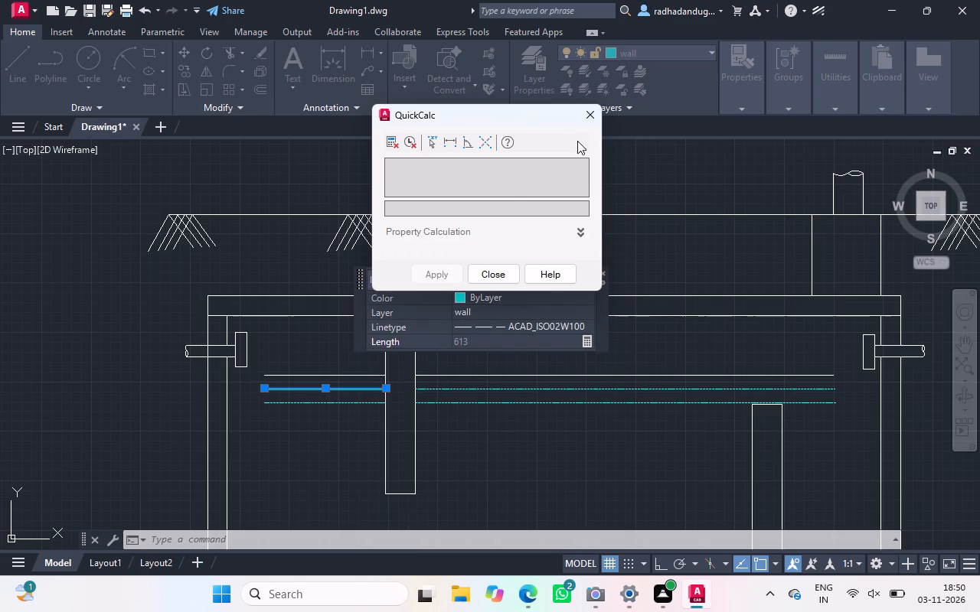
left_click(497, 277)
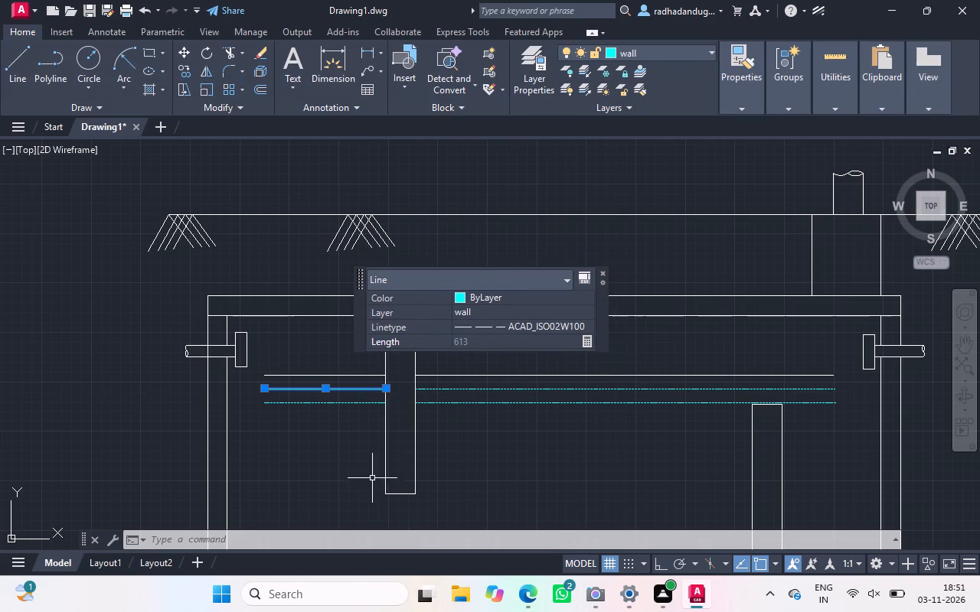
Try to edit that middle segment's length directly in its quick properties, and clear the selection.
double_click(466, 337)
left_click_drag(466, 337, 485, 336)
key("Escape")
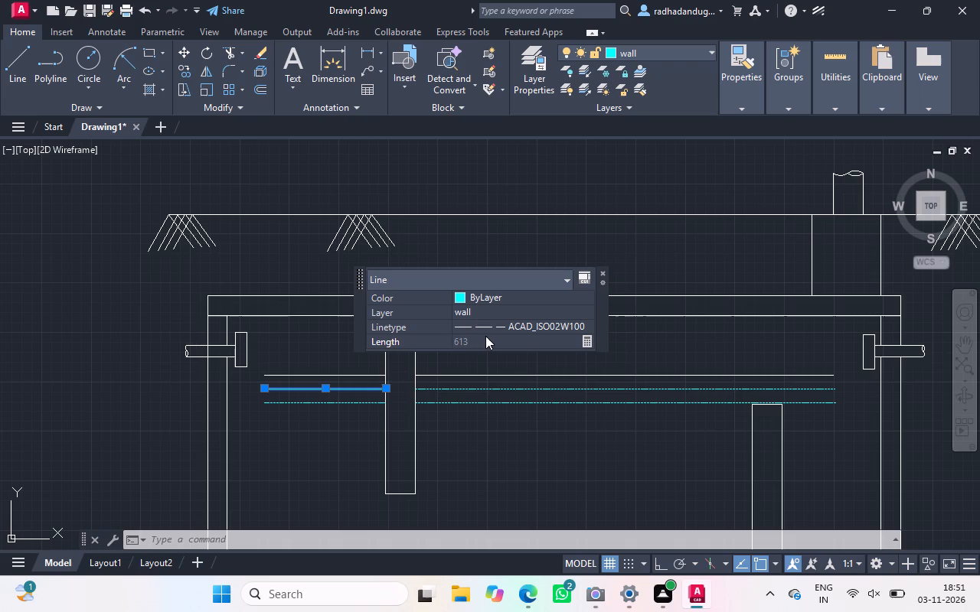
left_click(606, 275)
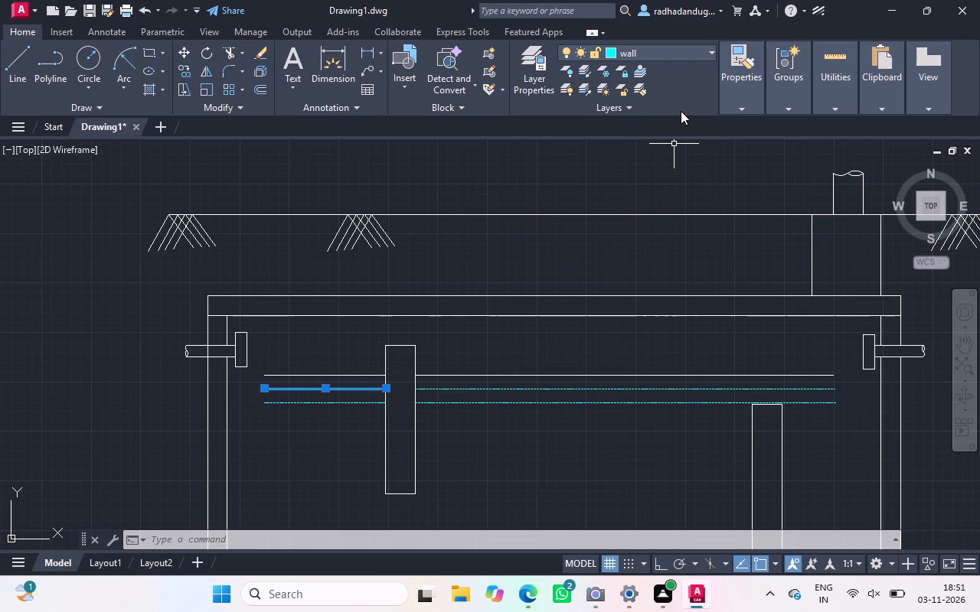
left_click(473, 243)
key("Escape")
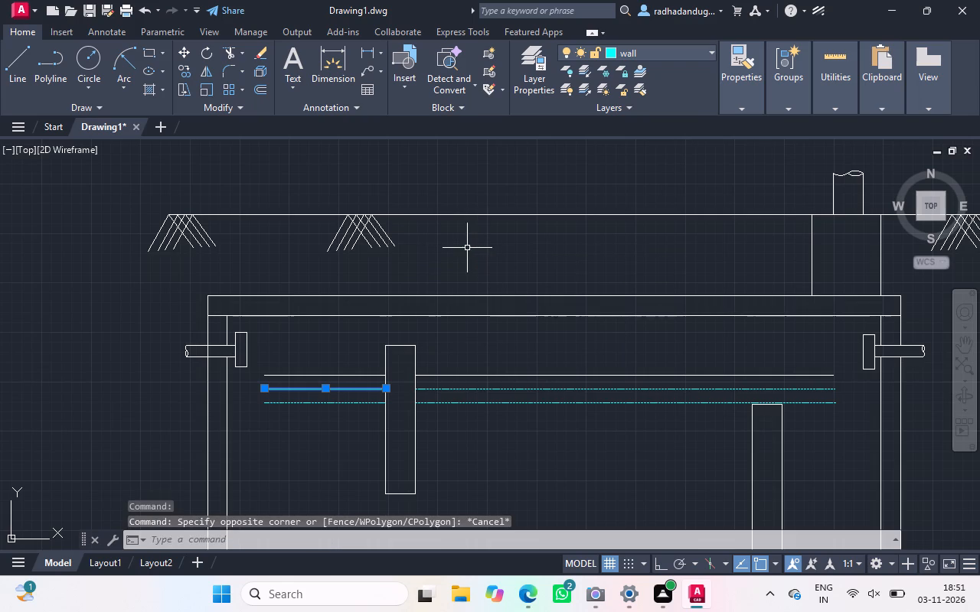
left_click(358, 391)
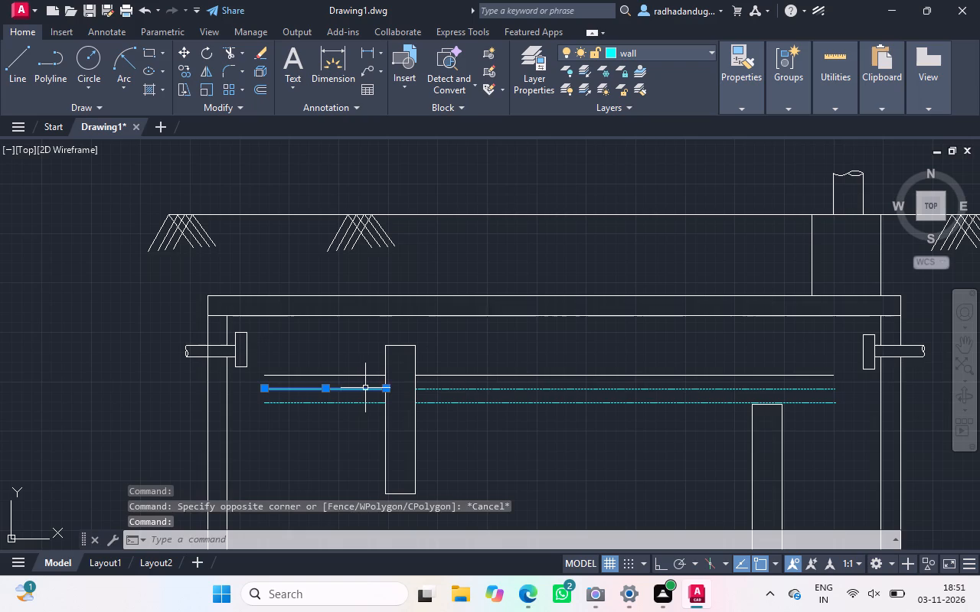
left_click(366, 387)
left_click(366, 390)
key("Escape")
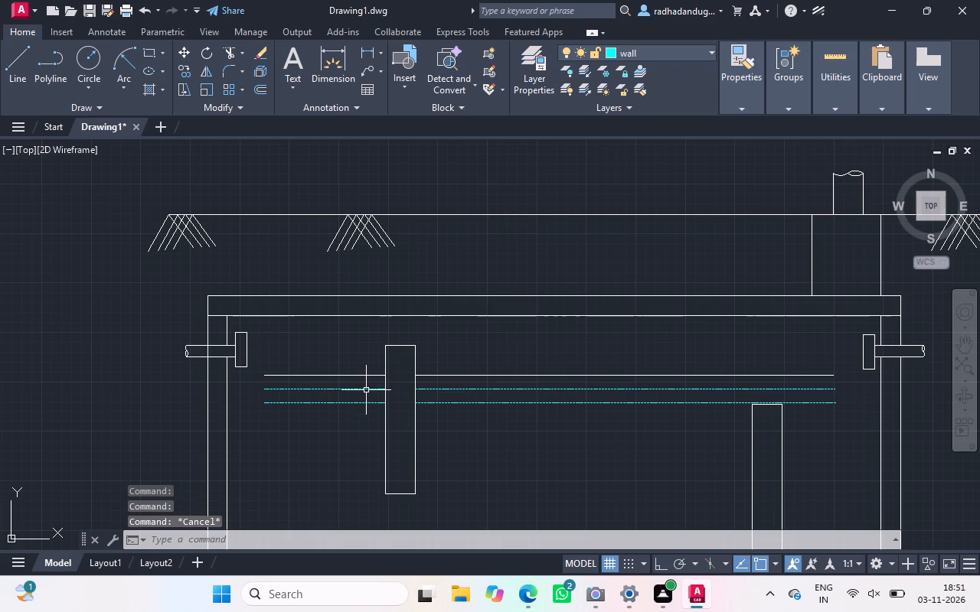
Inspect the quick properties of the top edge line of the tank's cover slab.
scroll(431, 296, "down", 2, "ctrl")
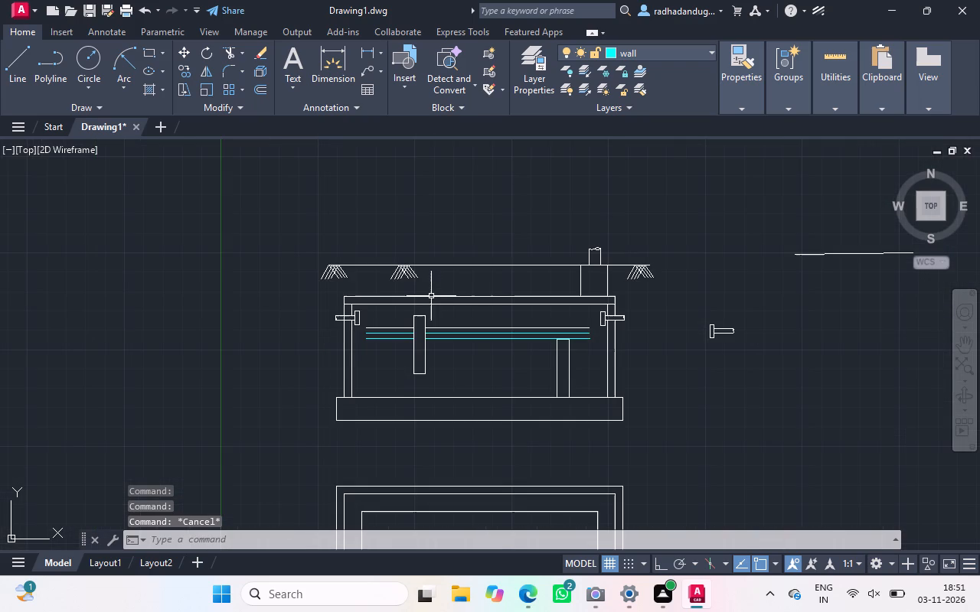
scroll(431, 296, "up", 2, "ctrl")
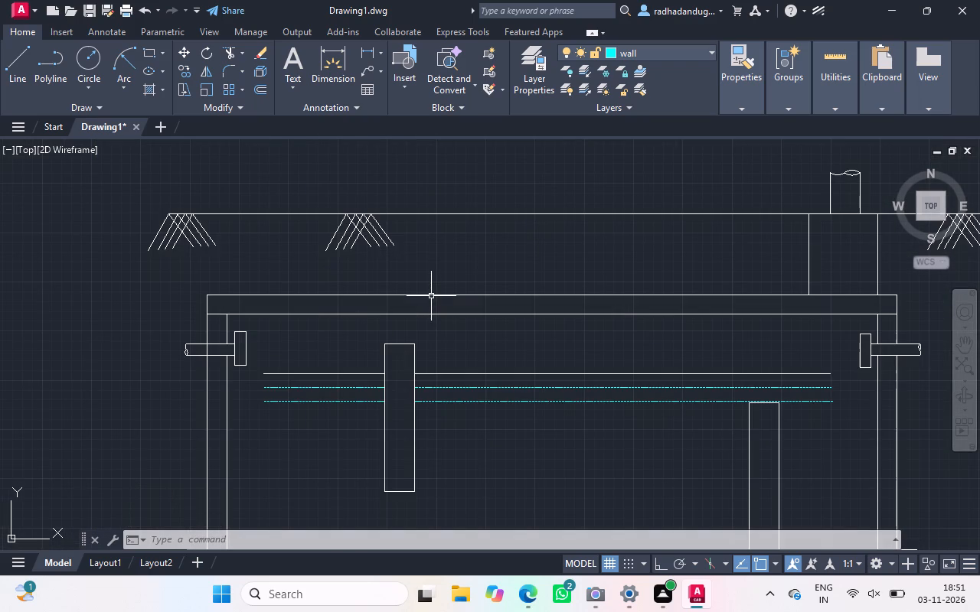
double_click(431, 296)
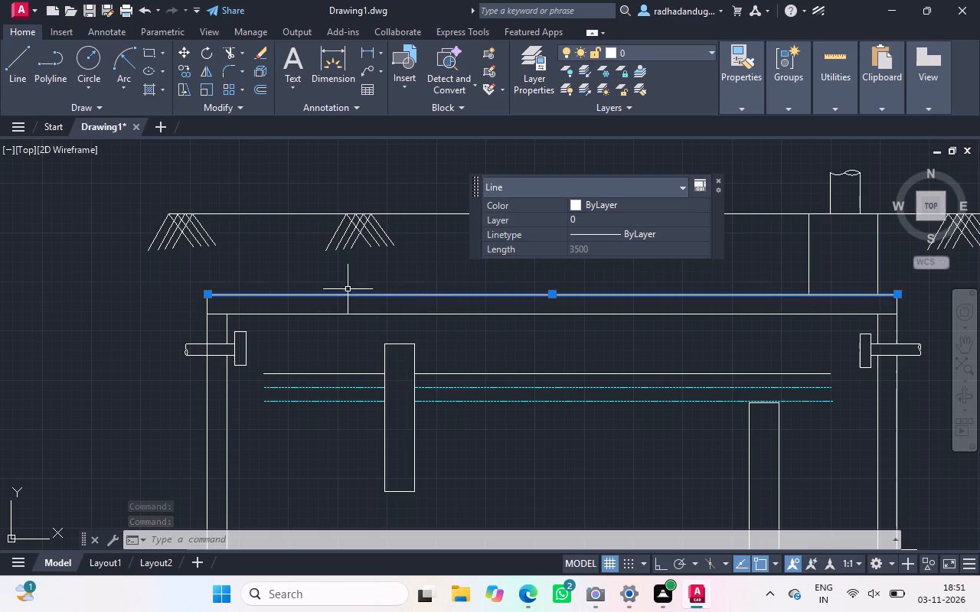
scroll(269, 243, "down", 2, "ctrl")
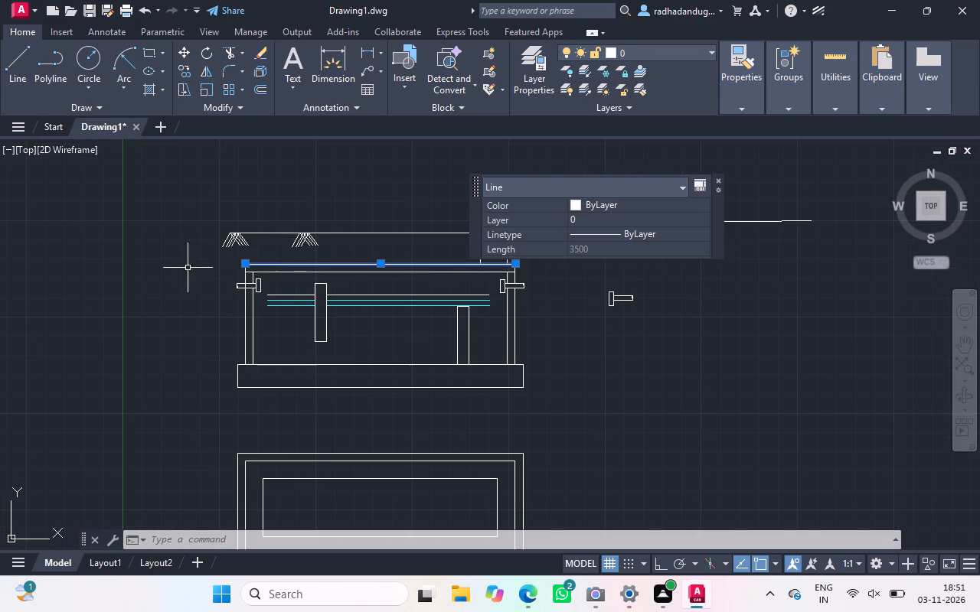
left_click(277, 264)
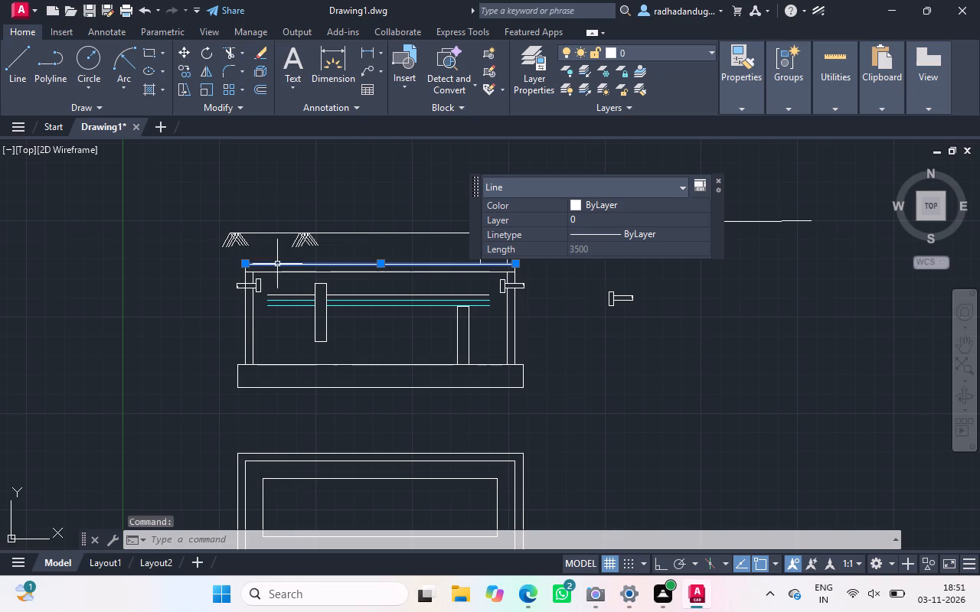
left_click(155, 300)
key("Escape")
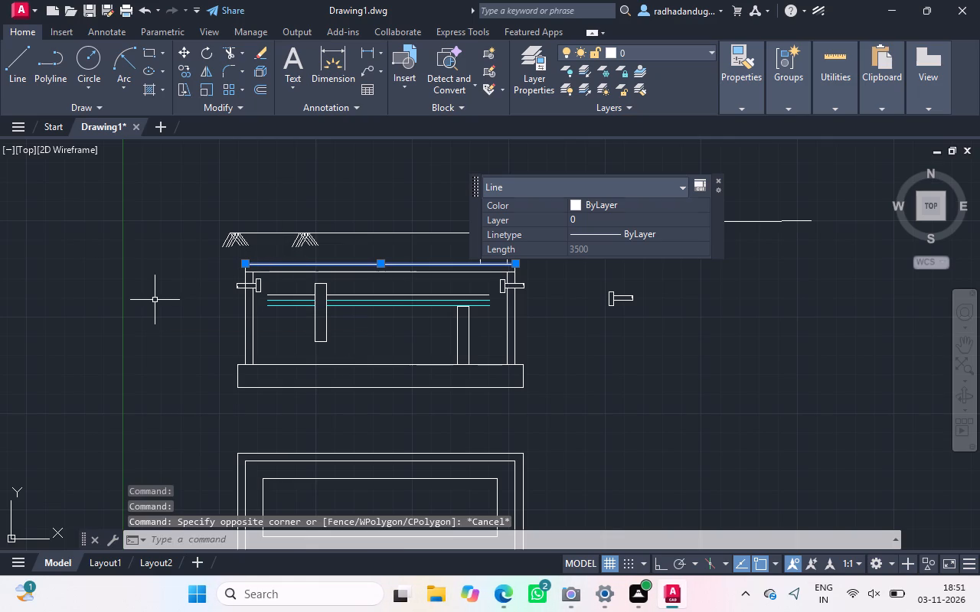
Hatch the section's cover slab, both side walls and base slab, plus the plan's band between the middle and inner rectangles, with AR-CONC.
key("Escape")
type("h")
key("space")
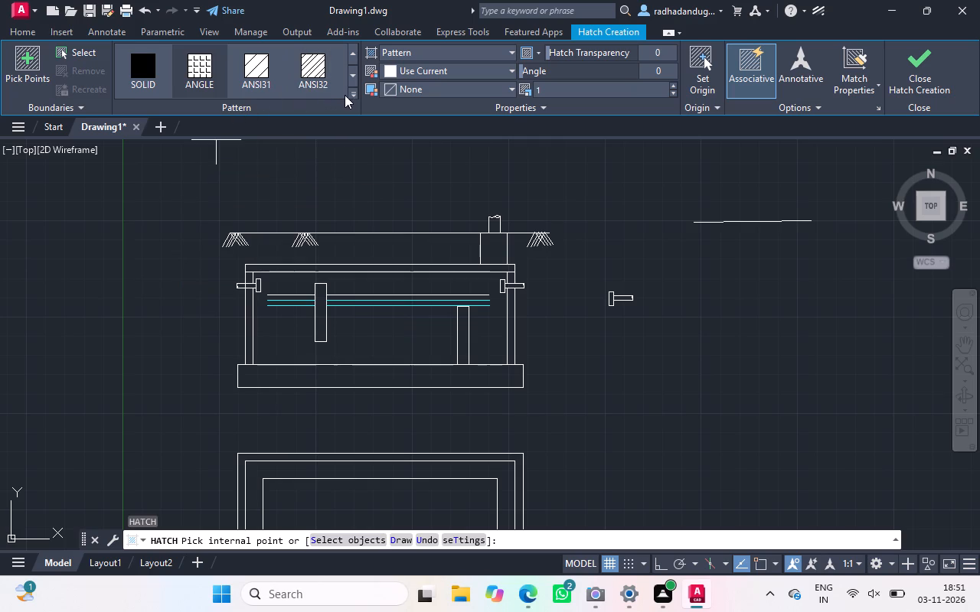
left_click_drag(355, 96, 355, 91)
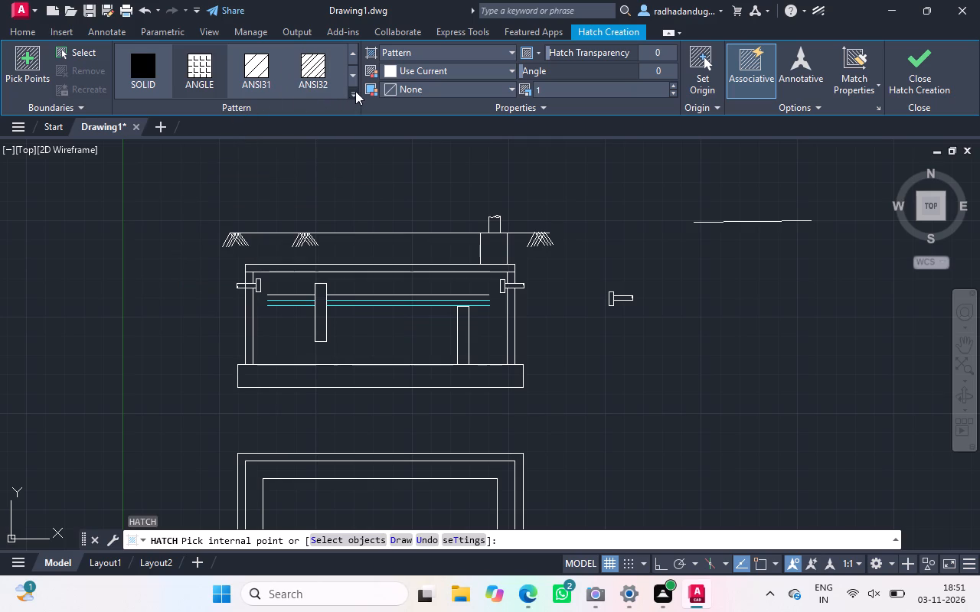
left_click_drag(355, 91, 354, 77)
left_click(354, 77)
left_click(354, 77)
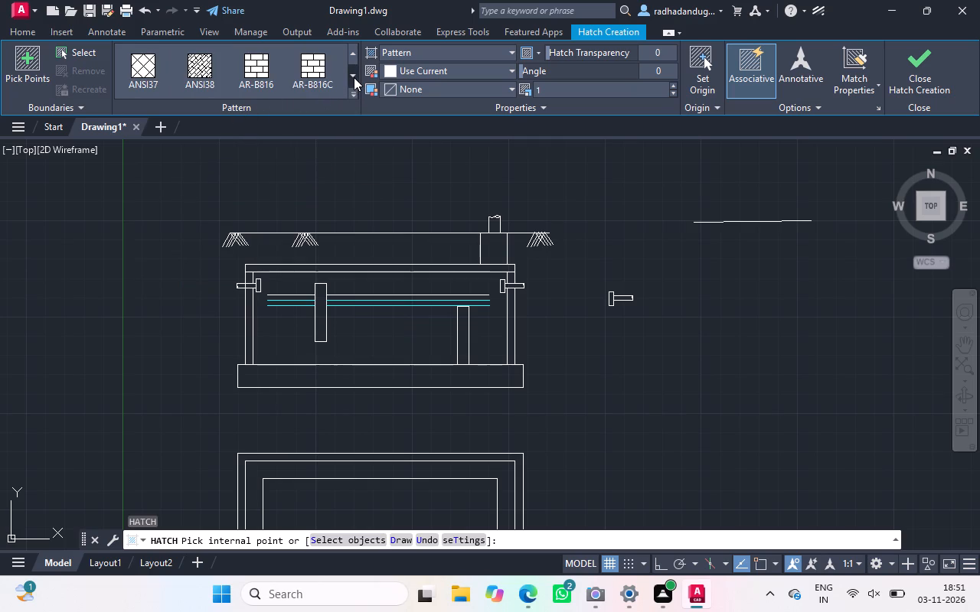
left_click(354, 77)
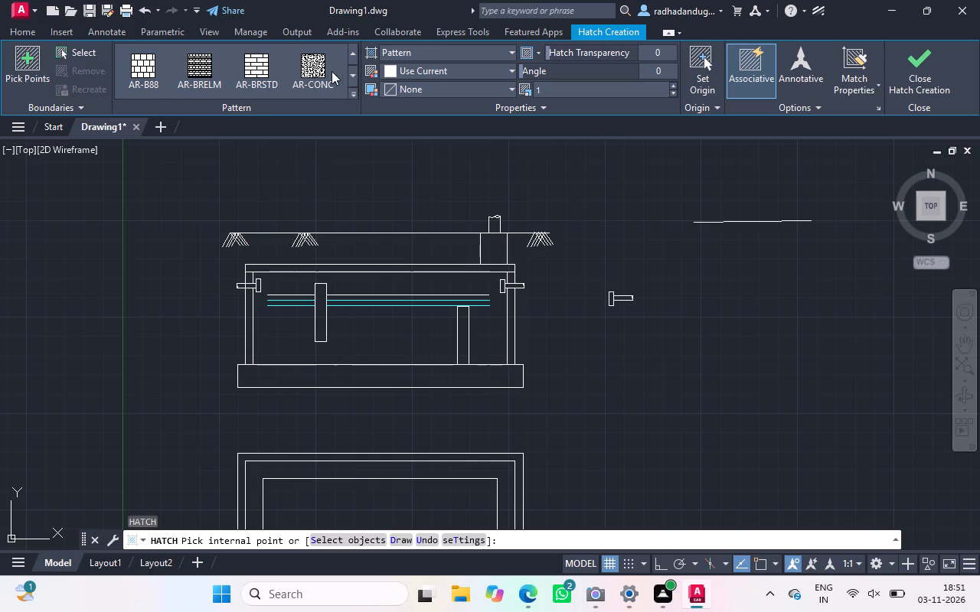
left_click(318, 67)
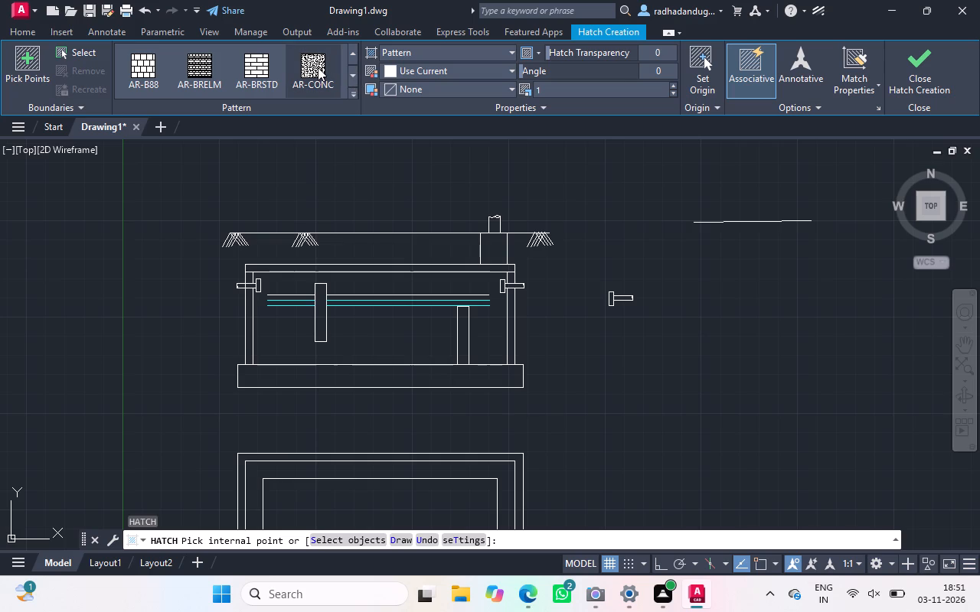
left_click(275, 268)
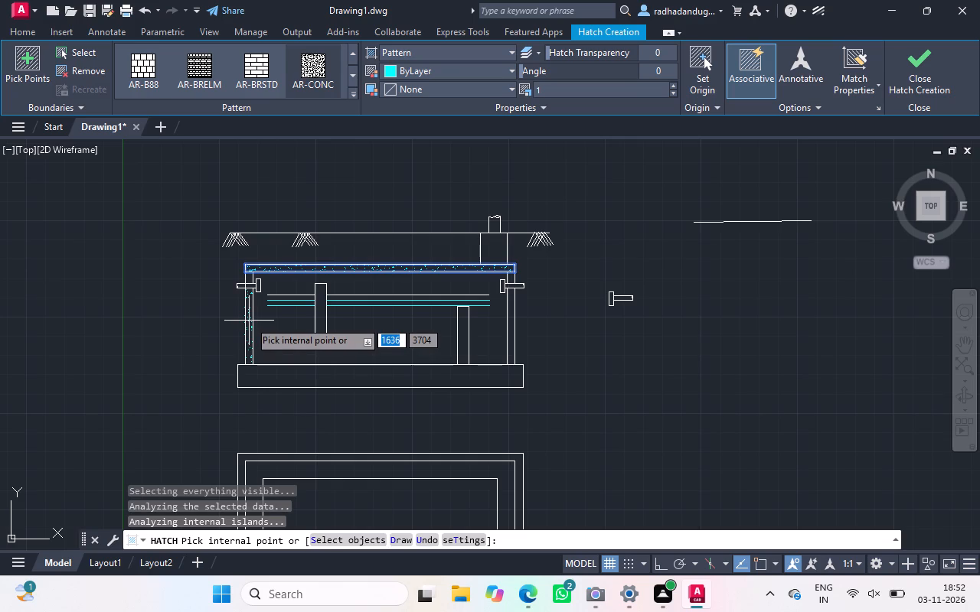
left_click(249, 321)
left_click(261, 379)
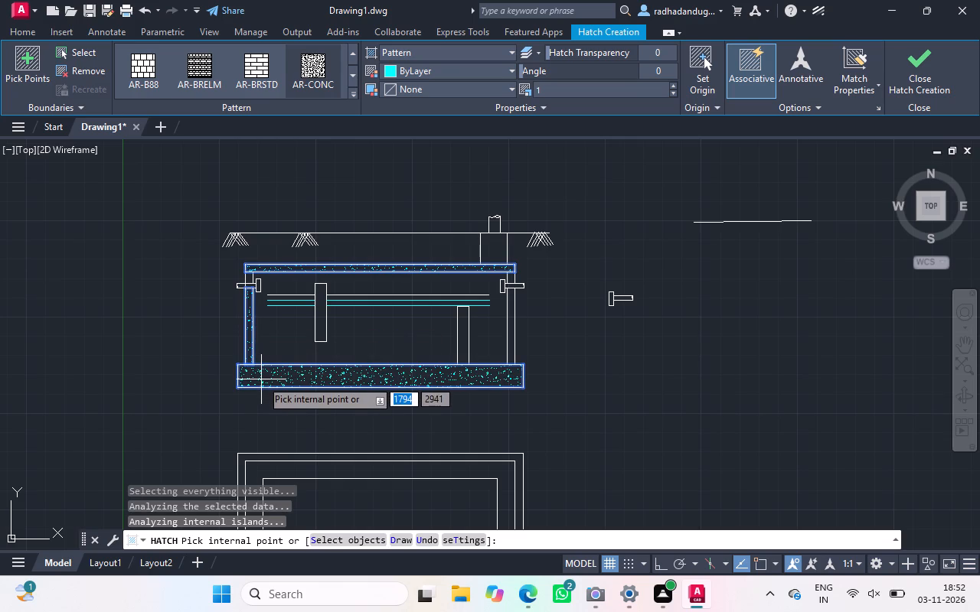
left_click(511, 343)
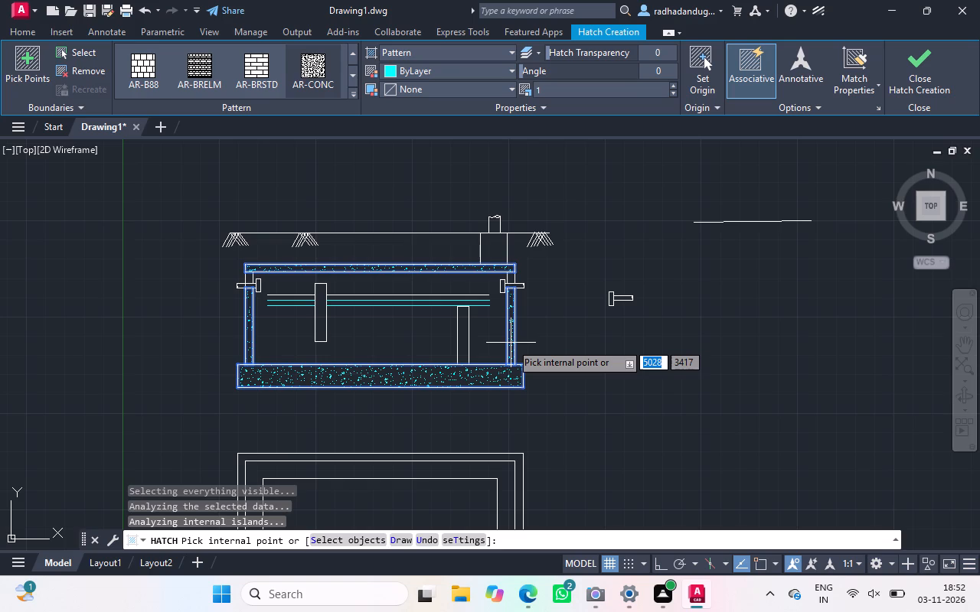
left_click(411, 467)
scroll(411, 467, "down", 2, "ctrl")
scroll(411, 467, "up", 1, "ctrl")
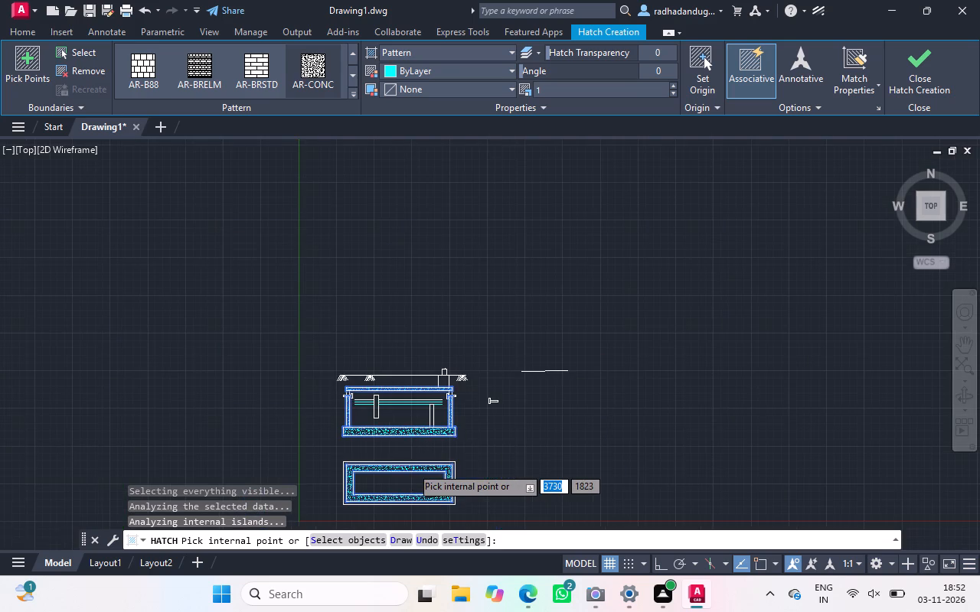
scroll(411, 467, "up", 1, "ctrl")
key("Escape")
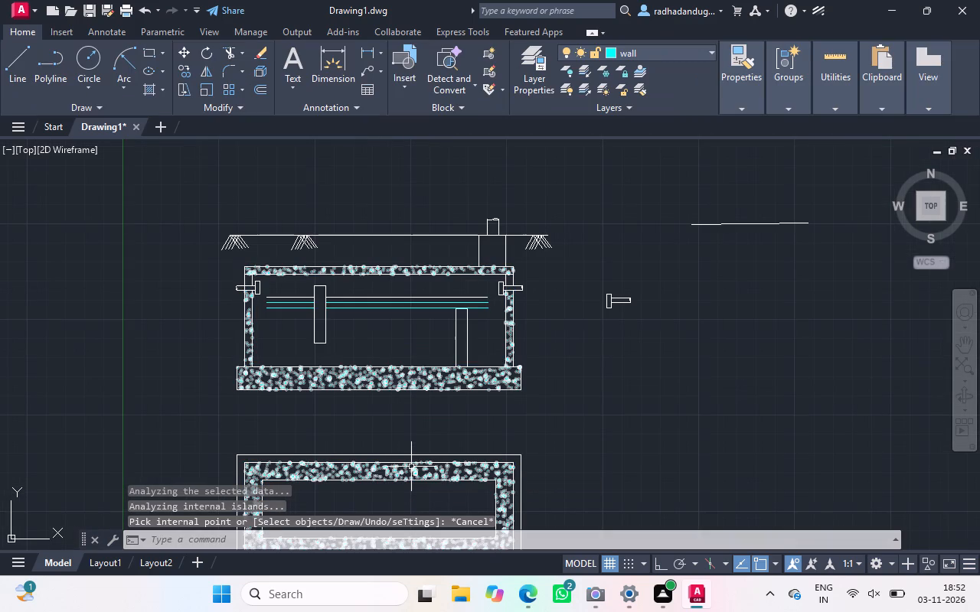
Change the concrete hatch's colour to index colour 8.
double_click(292, 376)
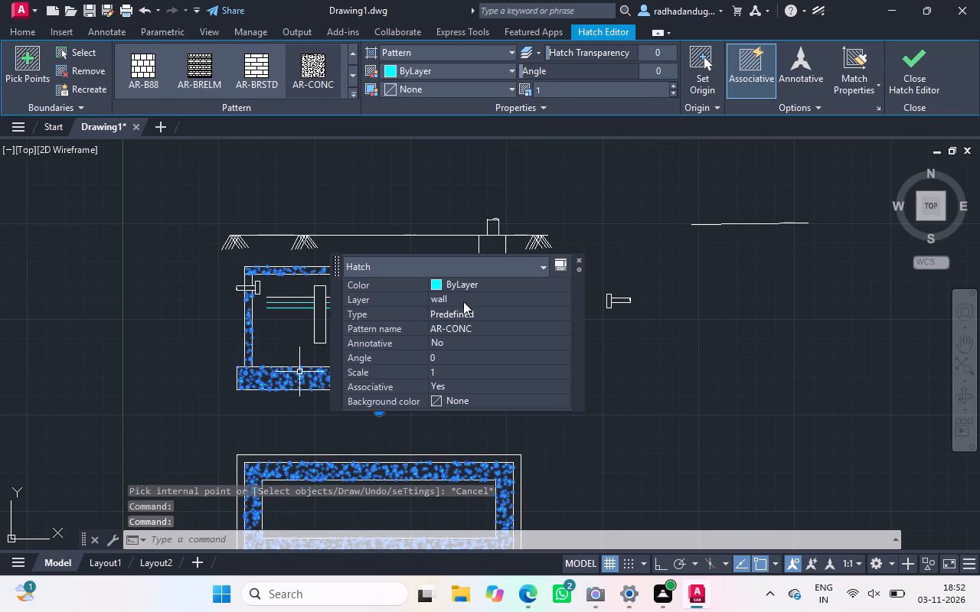
left_click(468, 285)
left_click(436, 283)
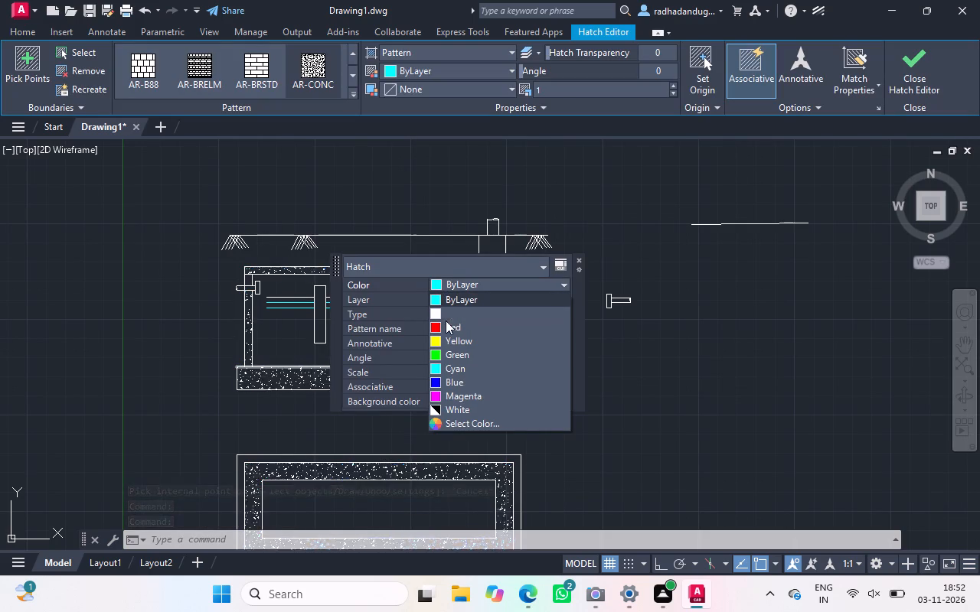
scroll(456, 396, "down", 1)
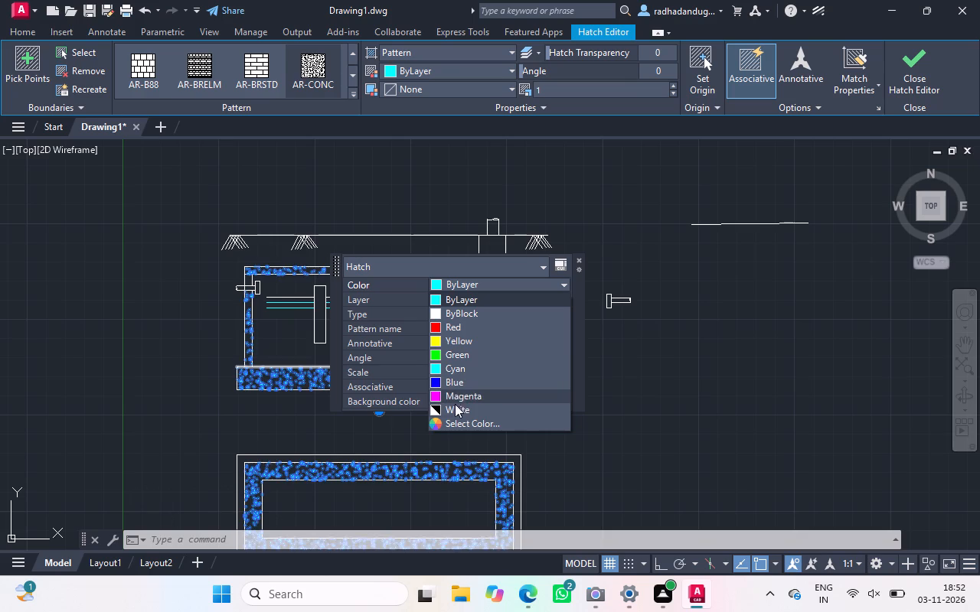
left_click(457, 422)
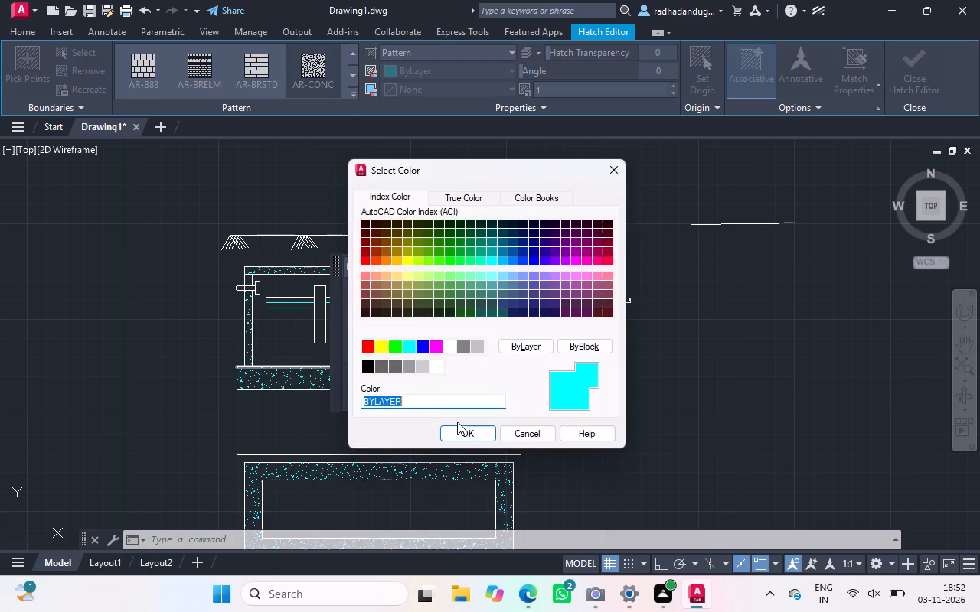
left_click(465, 347)
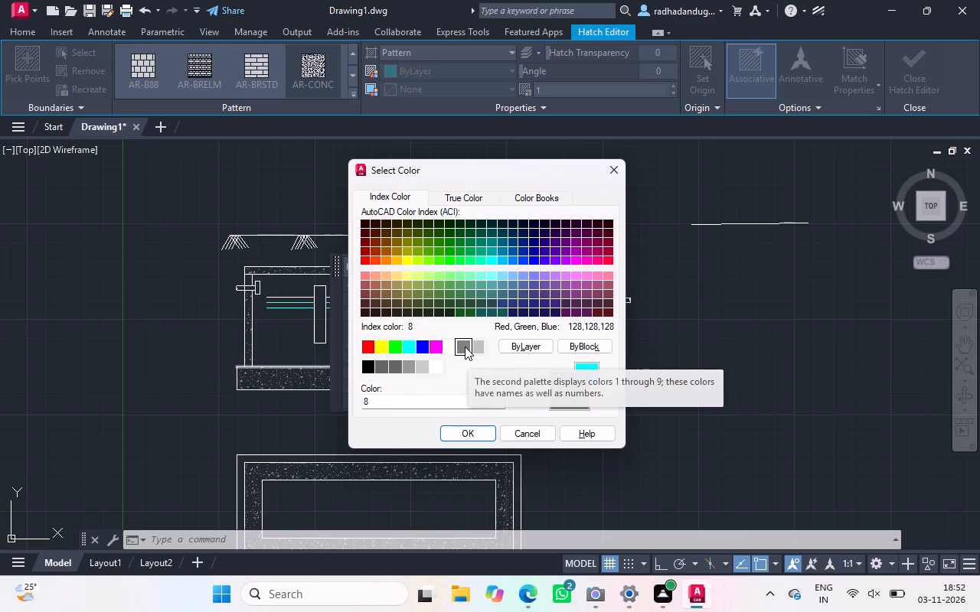
left_click(475, 435)
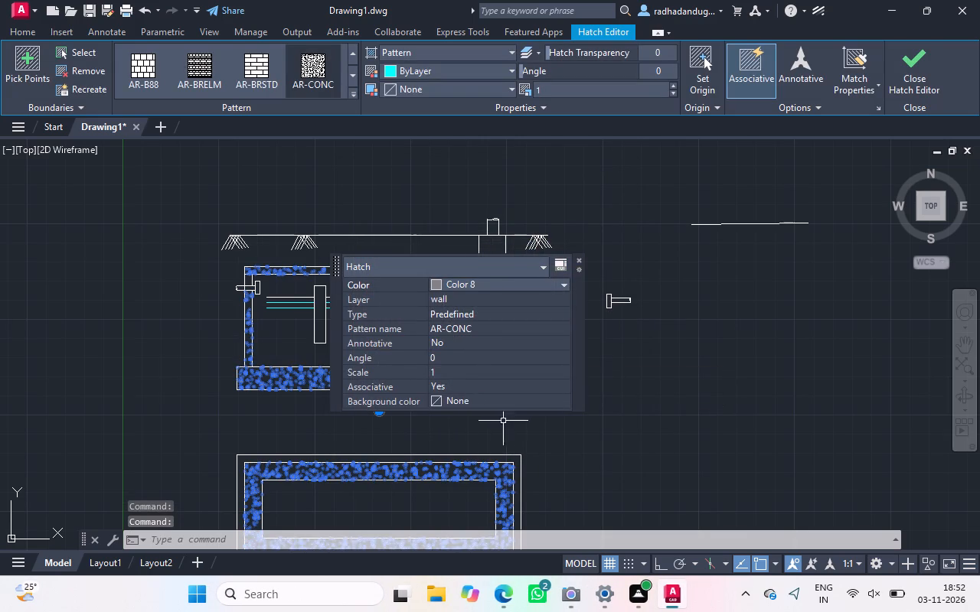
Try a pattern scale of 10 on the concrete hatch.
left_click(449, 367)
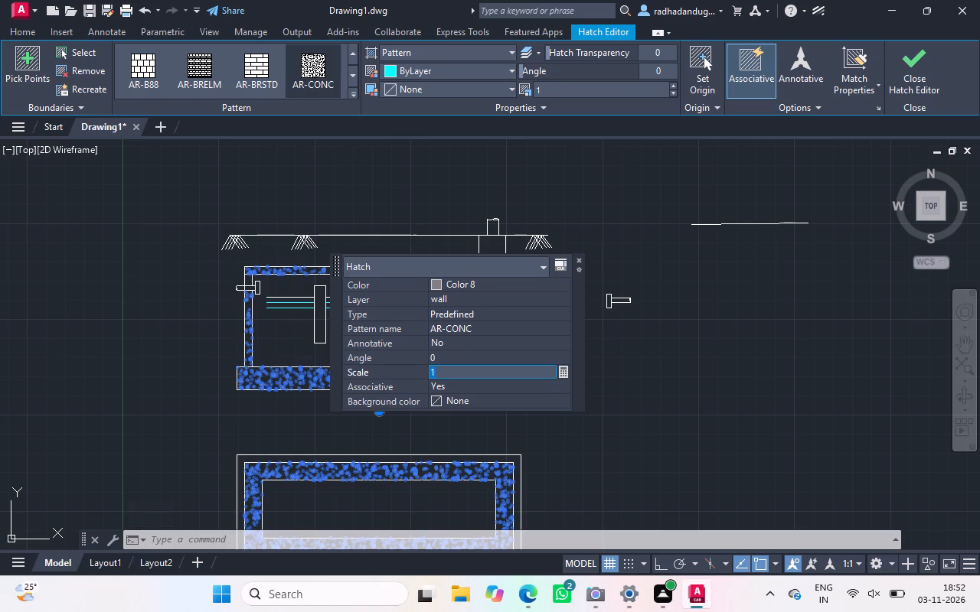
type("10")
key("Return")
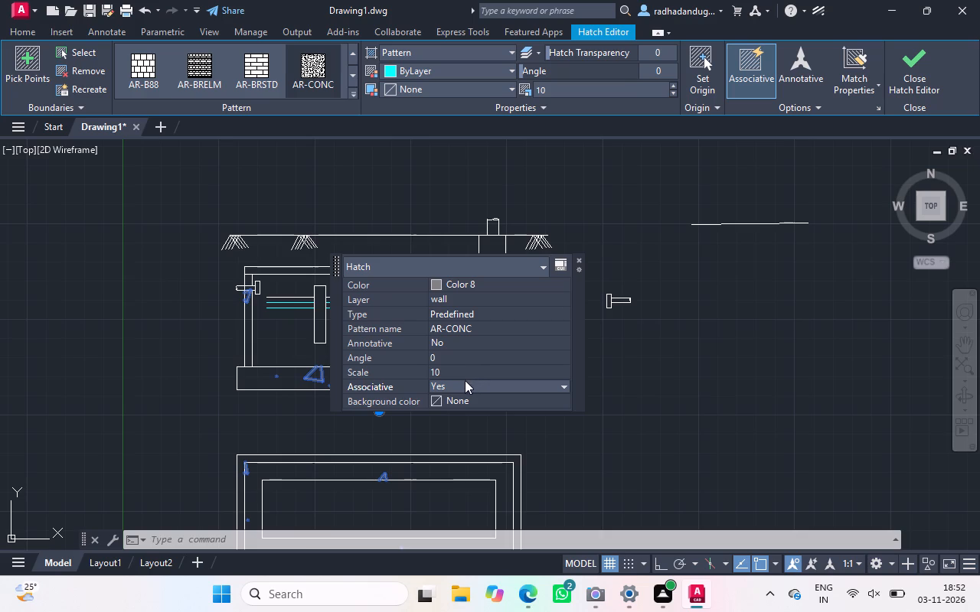
Set the concrete hatch's pattern scale to 2, close its quick properties and clear the selection.
left_click(453, 367)
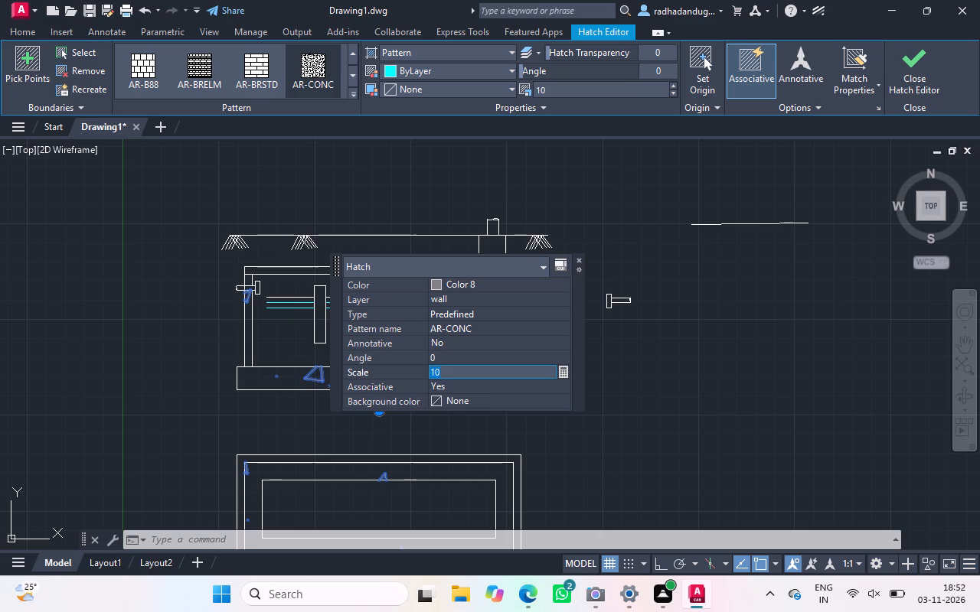
key("2")
key("Return")
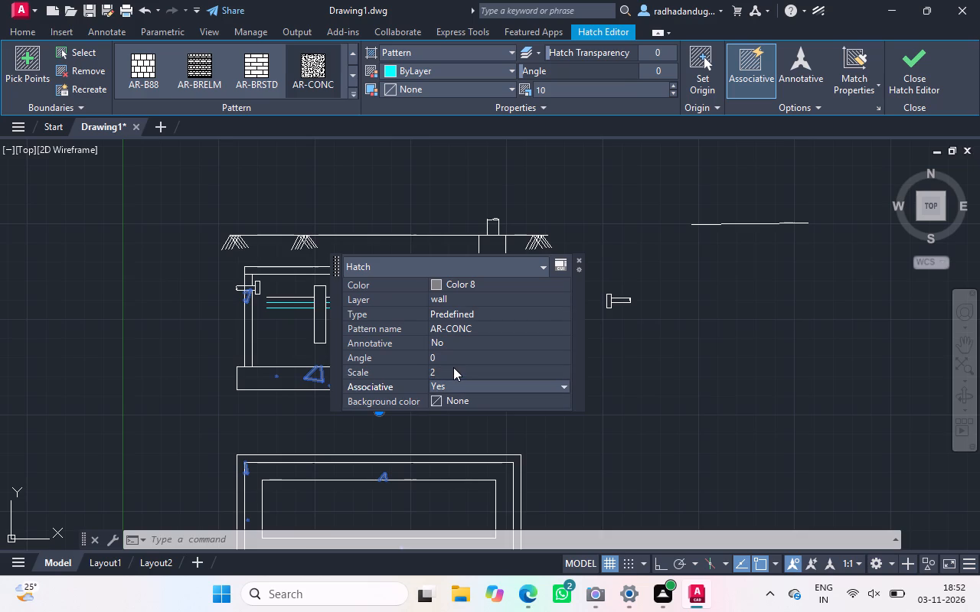
left_click(578, 259)
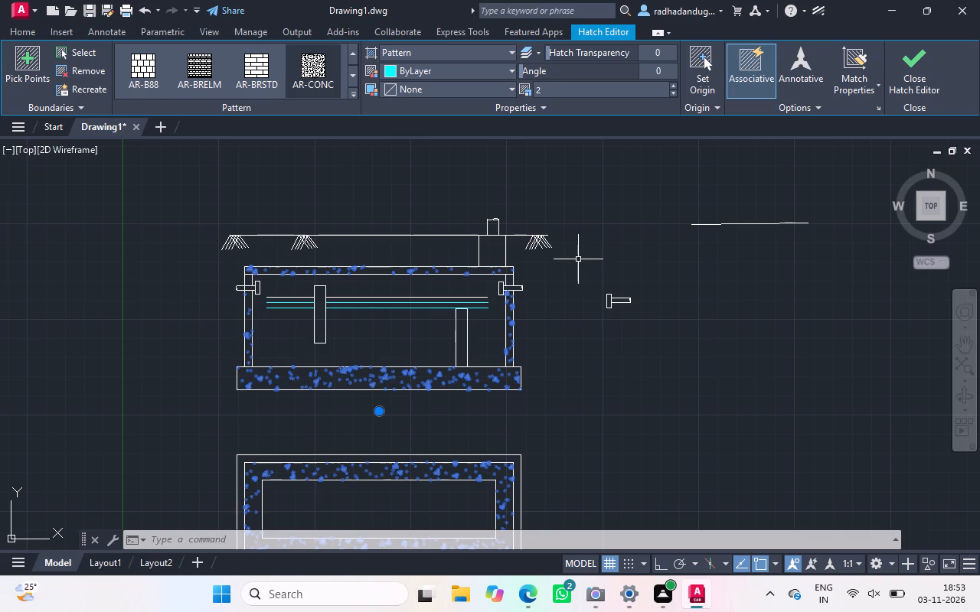
left_click(559, 340)
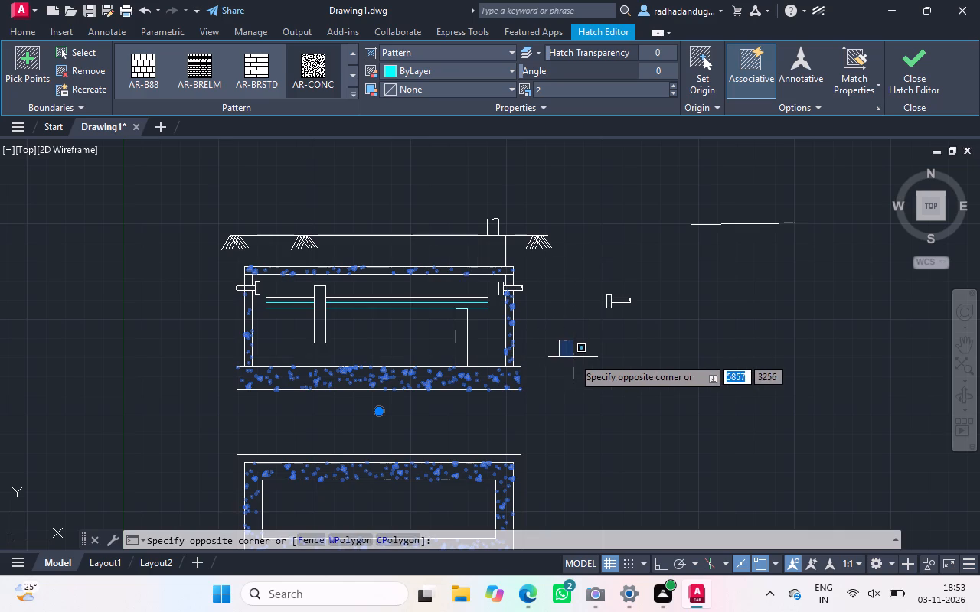
key("Escape")
key("Escape")
key("Escape")
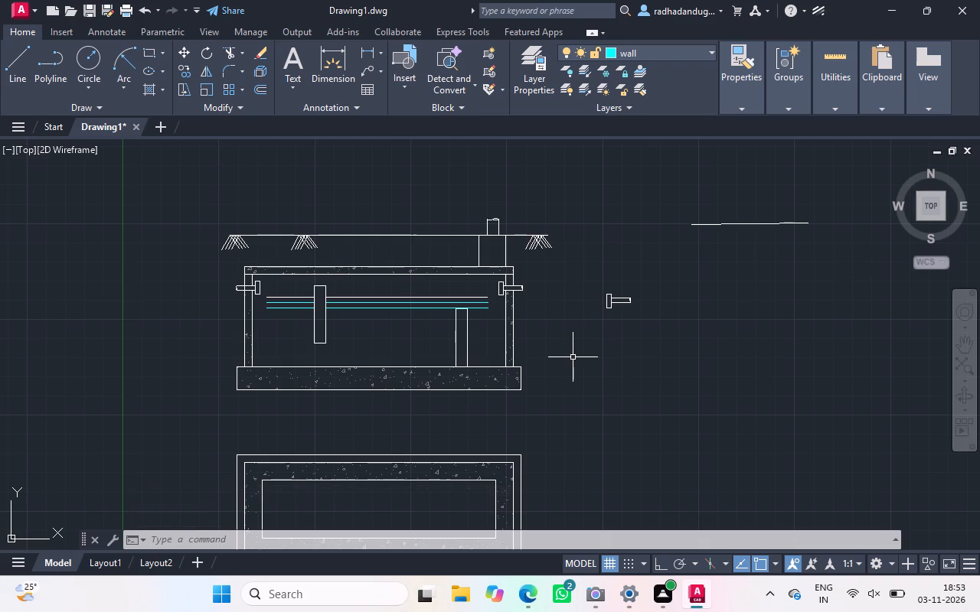
Erase the leftover T-shaped pipe piece and the loose near-horizontal line lying to the right of the tank section.
scroll(399, 388, "down", 2, "ctrl")
scroll(399, 388, "up", 2, "ctrl")
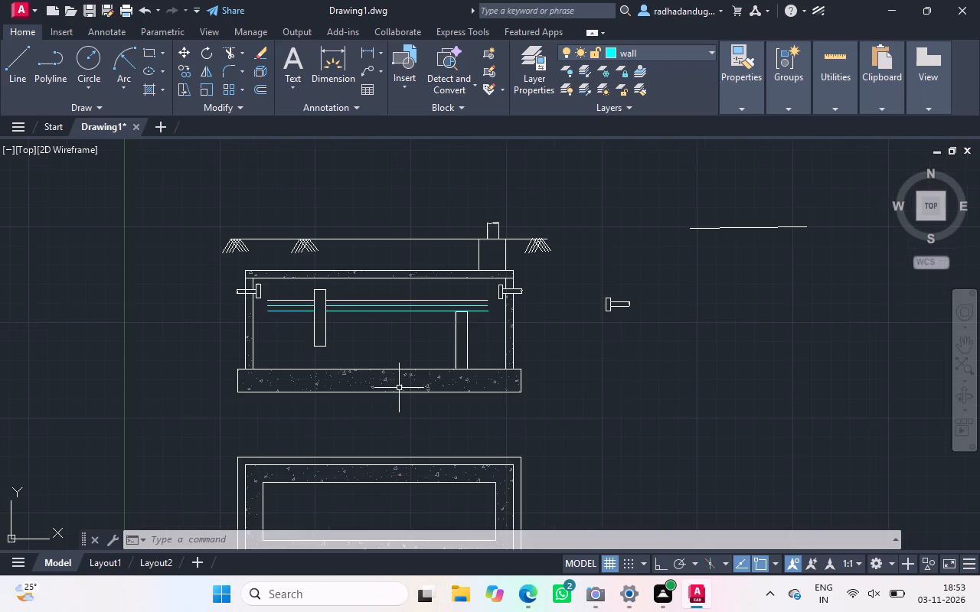
scroll(399, 388, "down", 1, "ctrl")
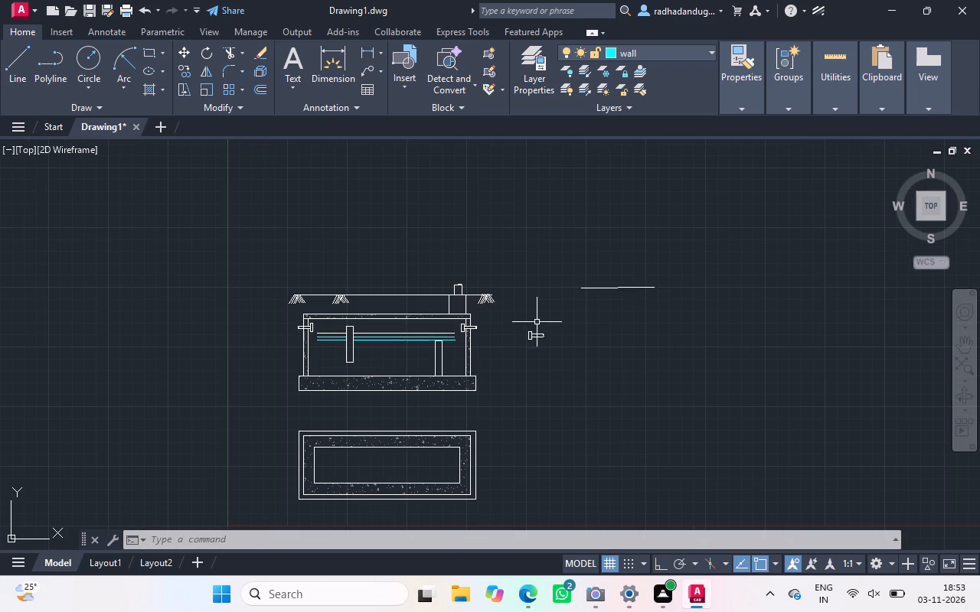
left_click_drag(530, 301, 524, 351)
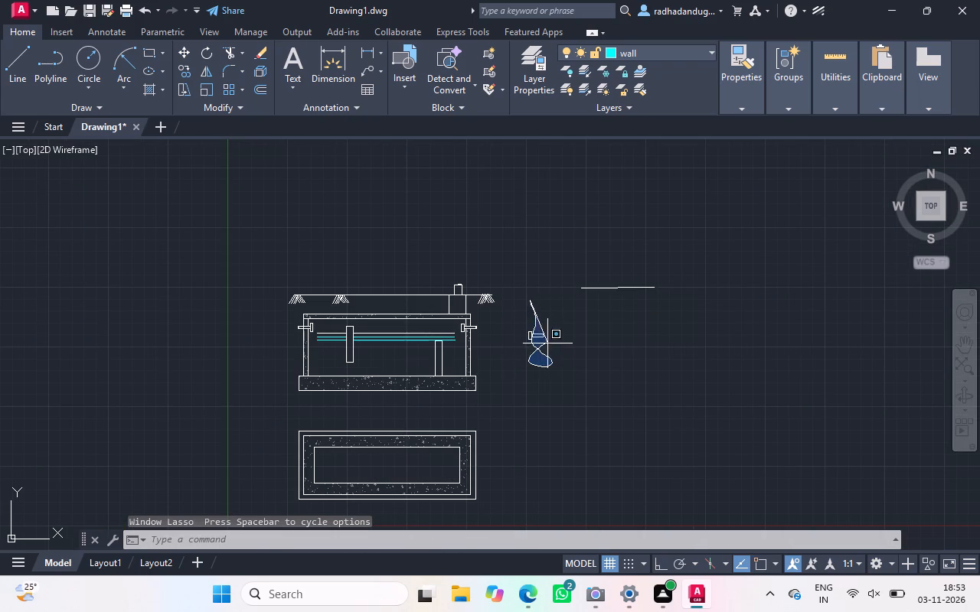
left_click_drag(524, 351, 508, 342)
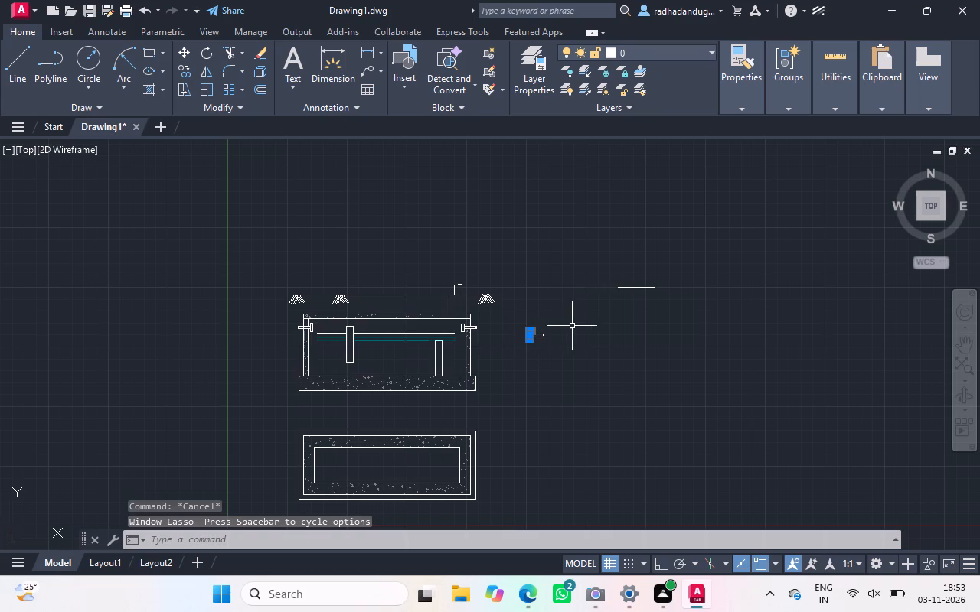
left_click_drag(572, 326, 538, 388)
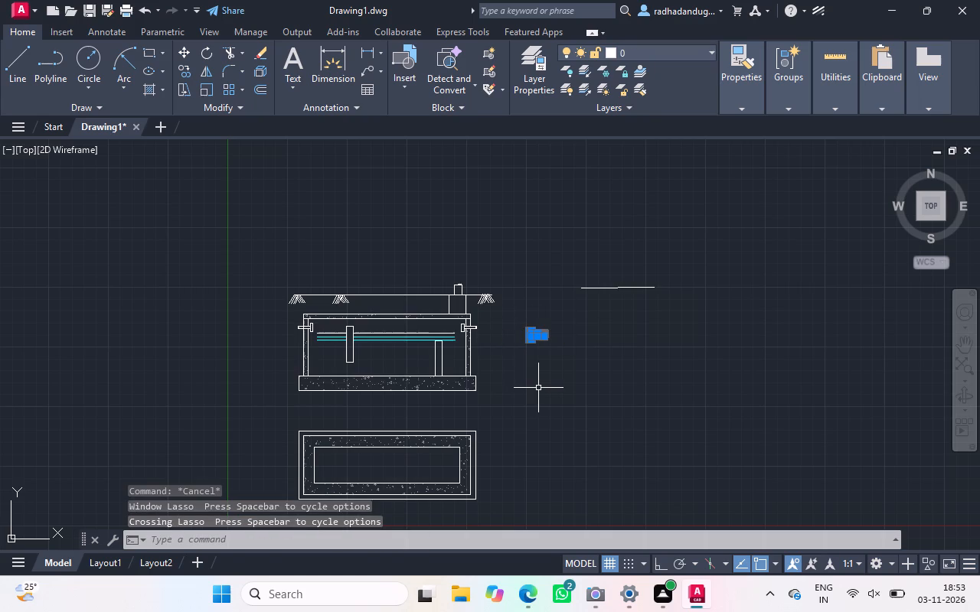
key("Delete")
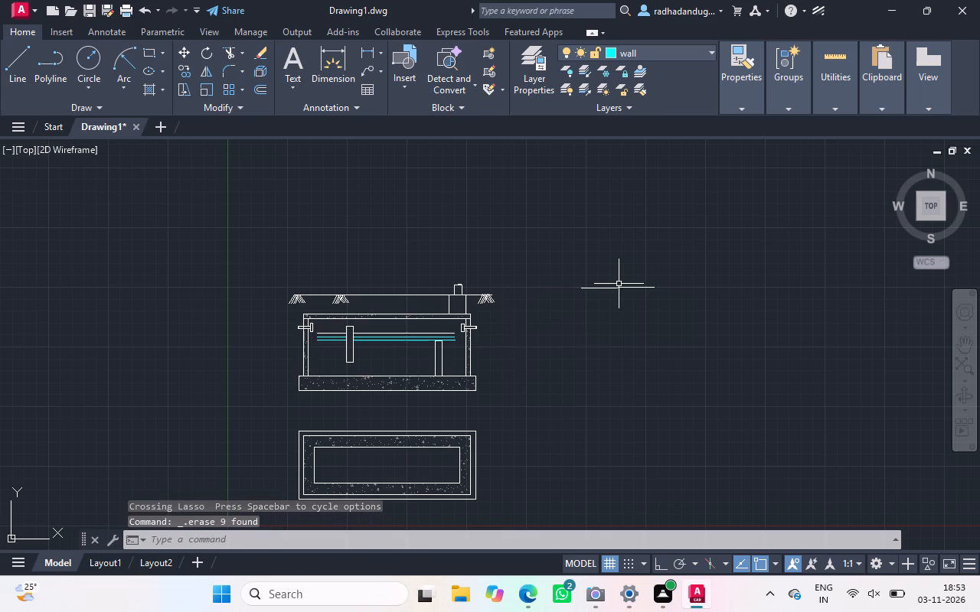
left_click(619, 286)
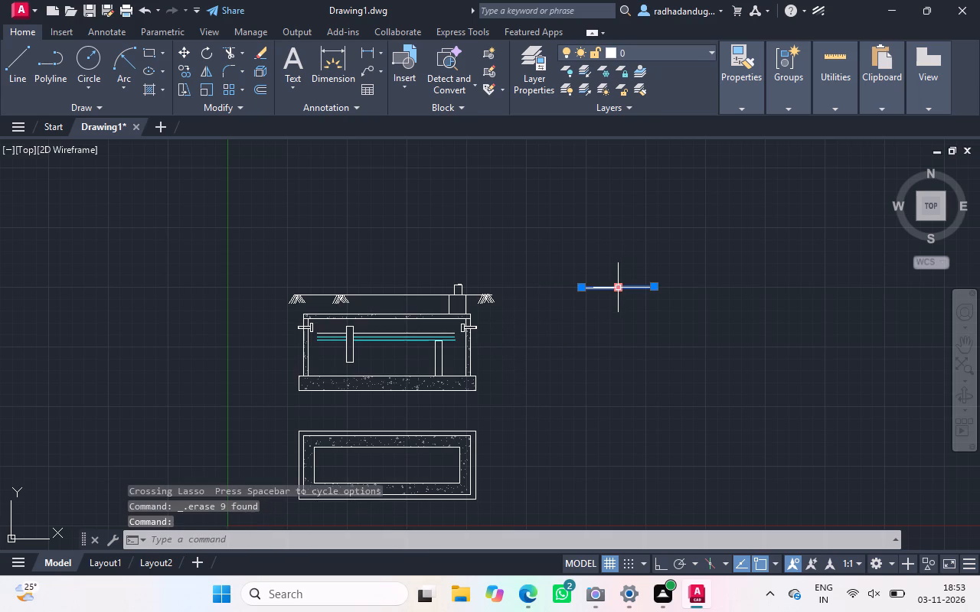
key("Delete")
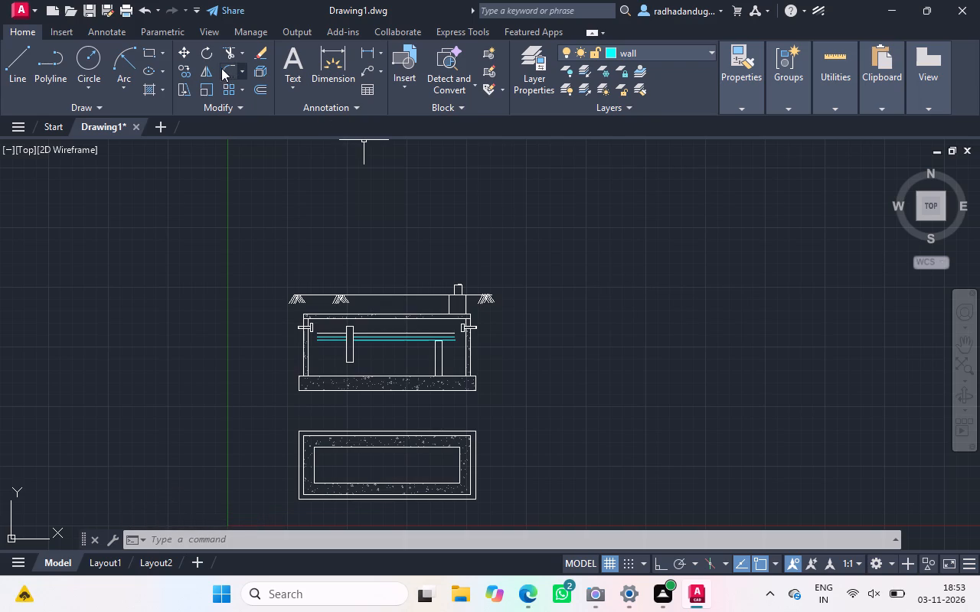
Hatch the manhole shaft between the tank's roof slab and the ground line with the AR-CONC pattern.
type("h")
key("space")
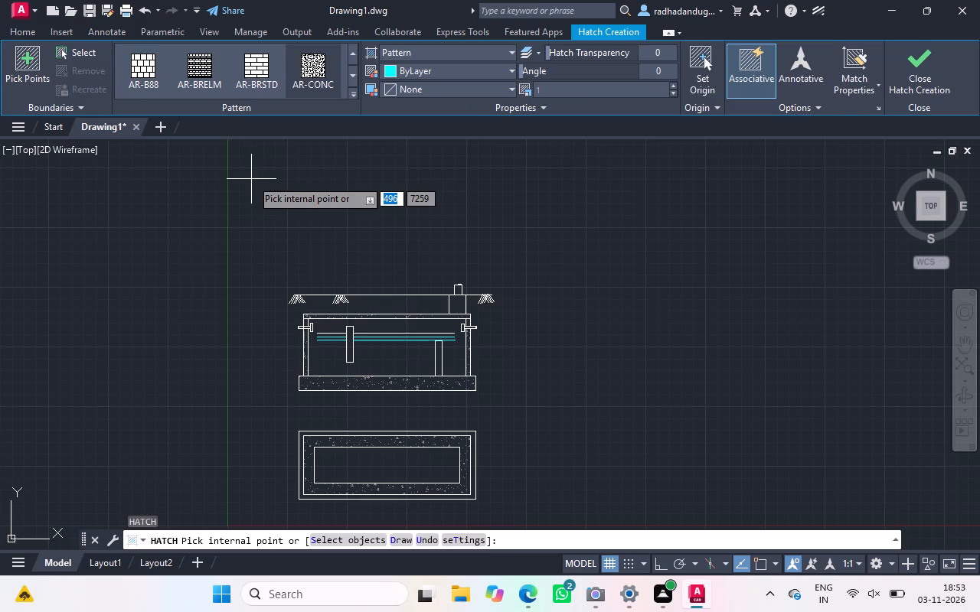
left_click(315, 71)
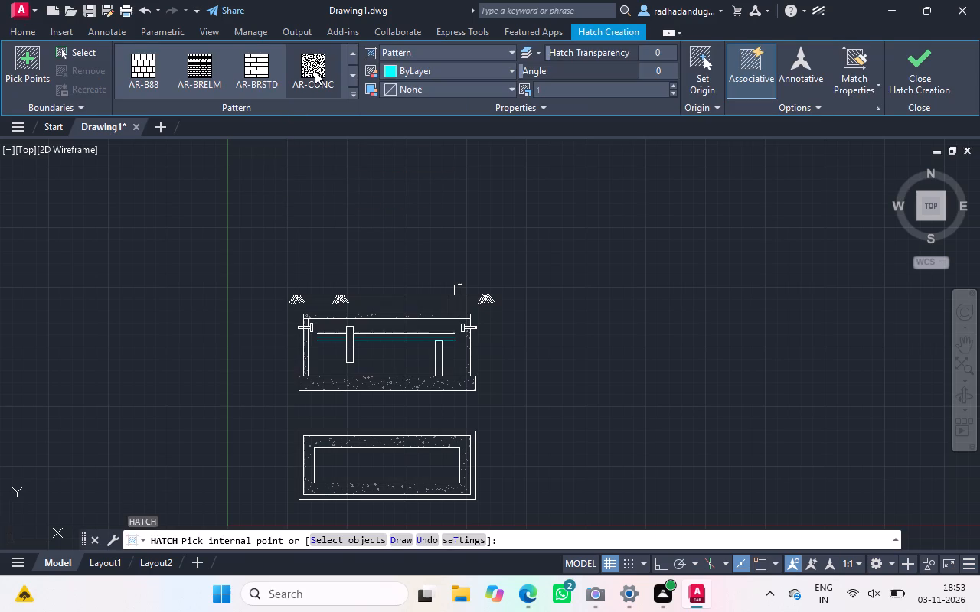
left_click(315, 71)
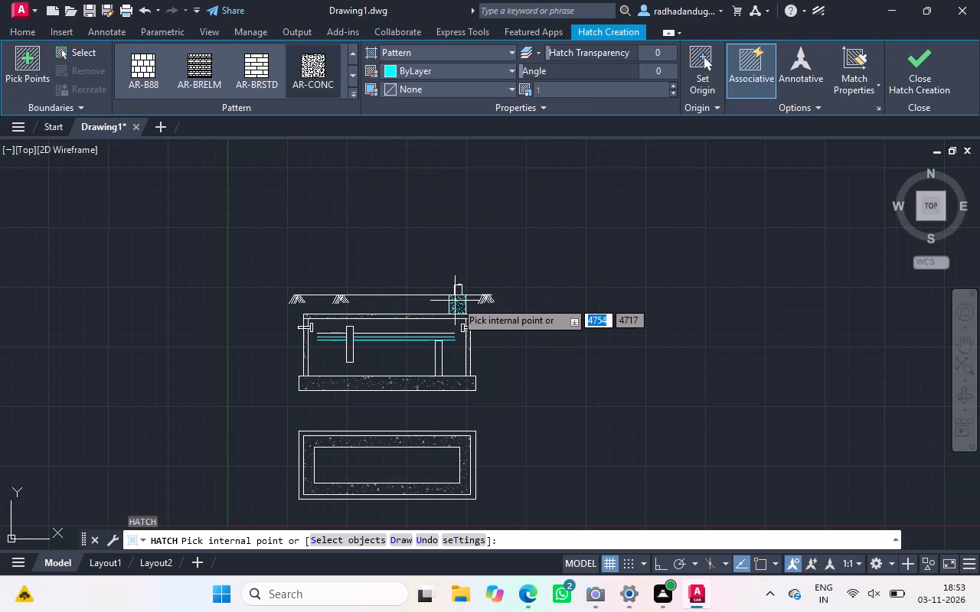
left_click(456, 301)
key("Escape")
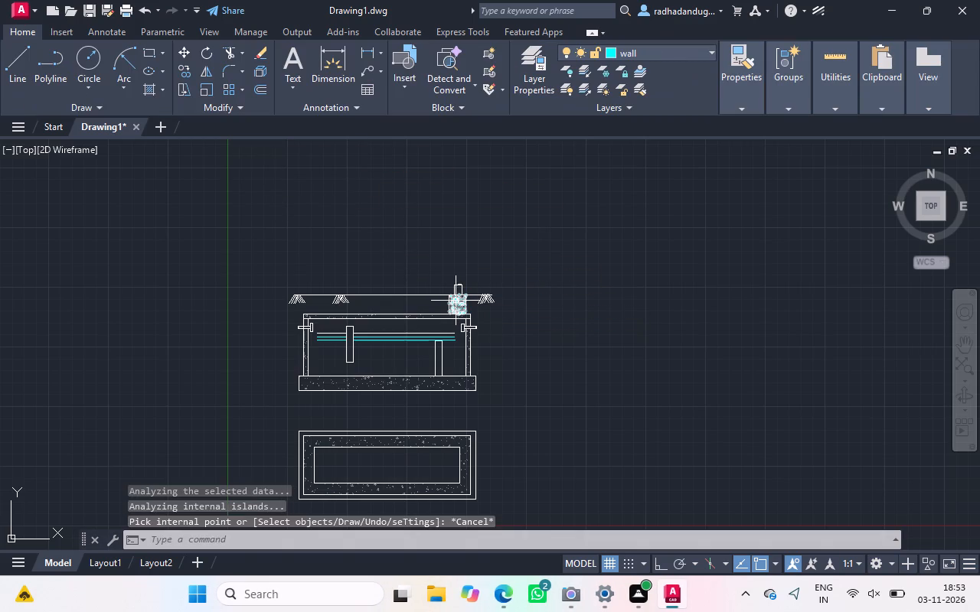
left_click(613, 275)
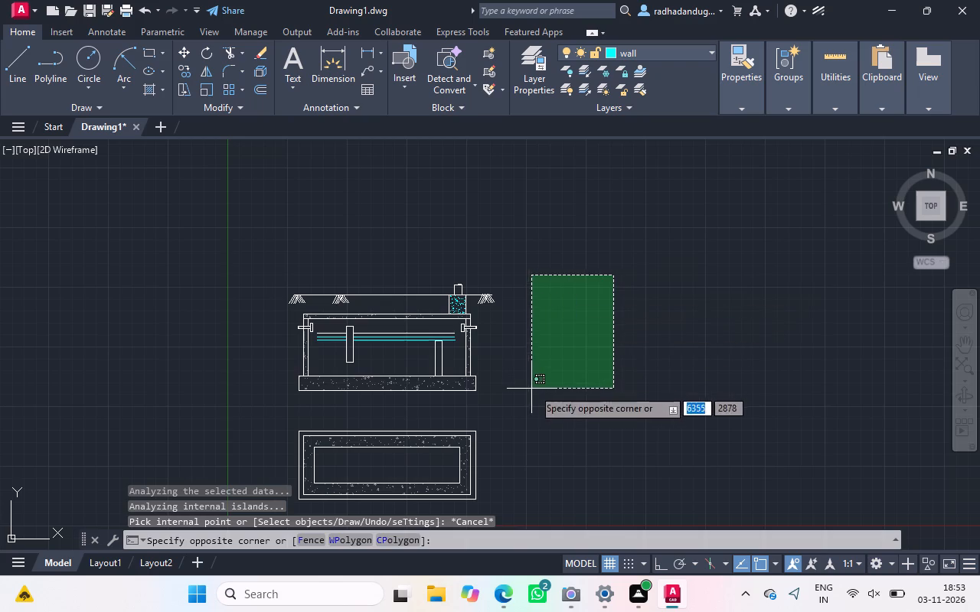
left_click(547, 385)
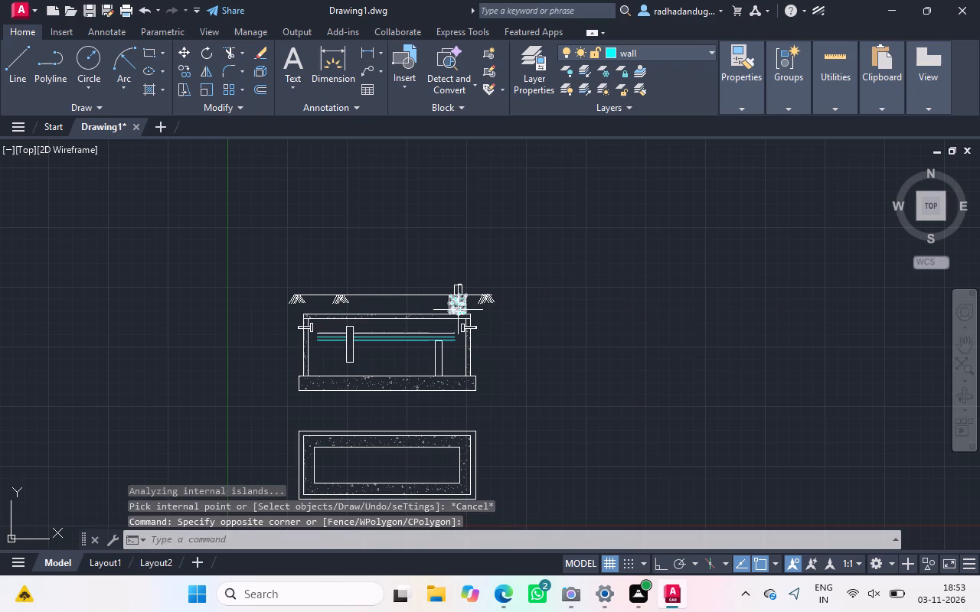
Set the manhole shaft hatch to Color 8 with a pattern scale of 2, and clear the selection.
double_click(459, 310)
left_click(605, 142)
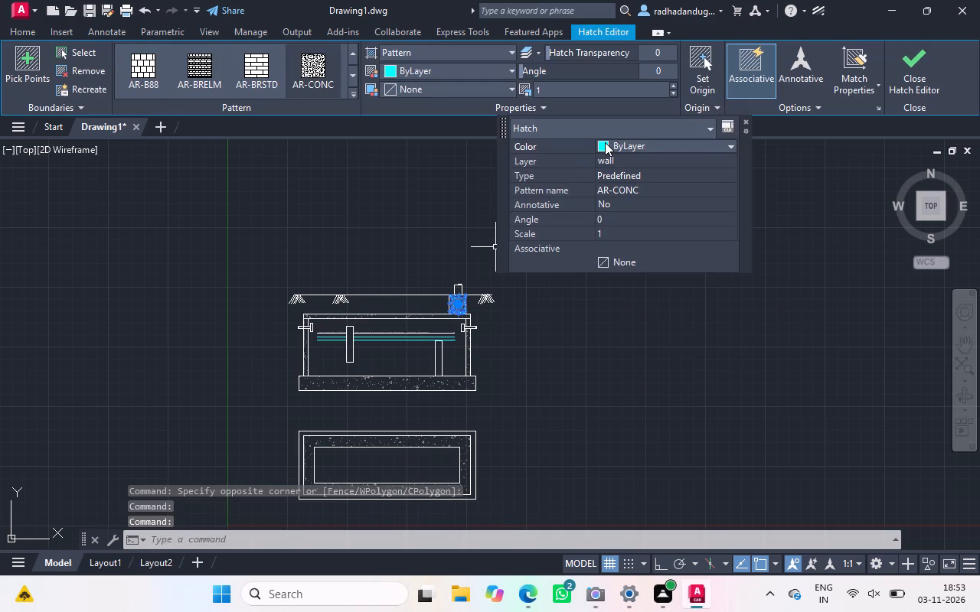
scroll(672, 153, "right", 1)
left_click(727, 145)
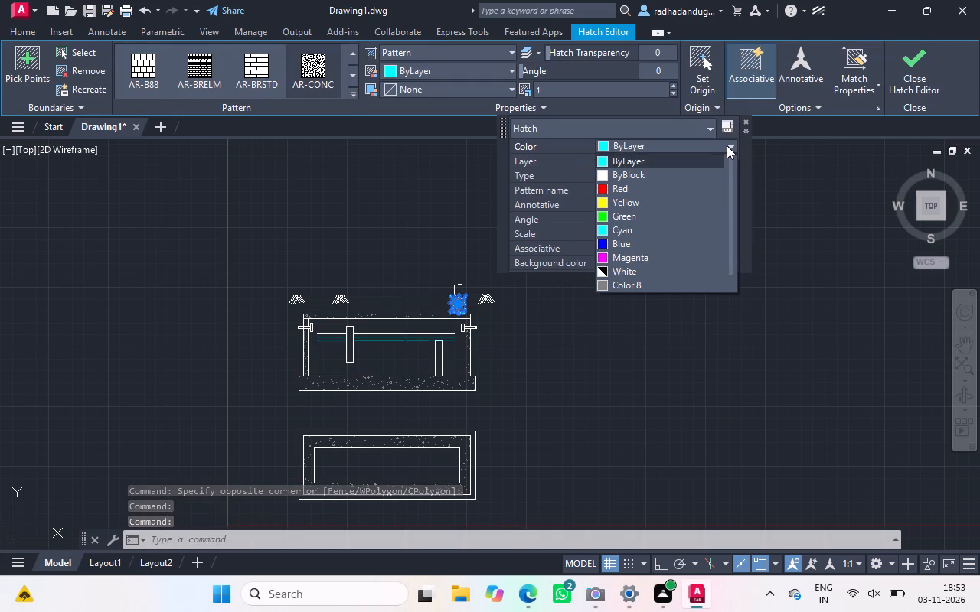
left_click(619, 283)
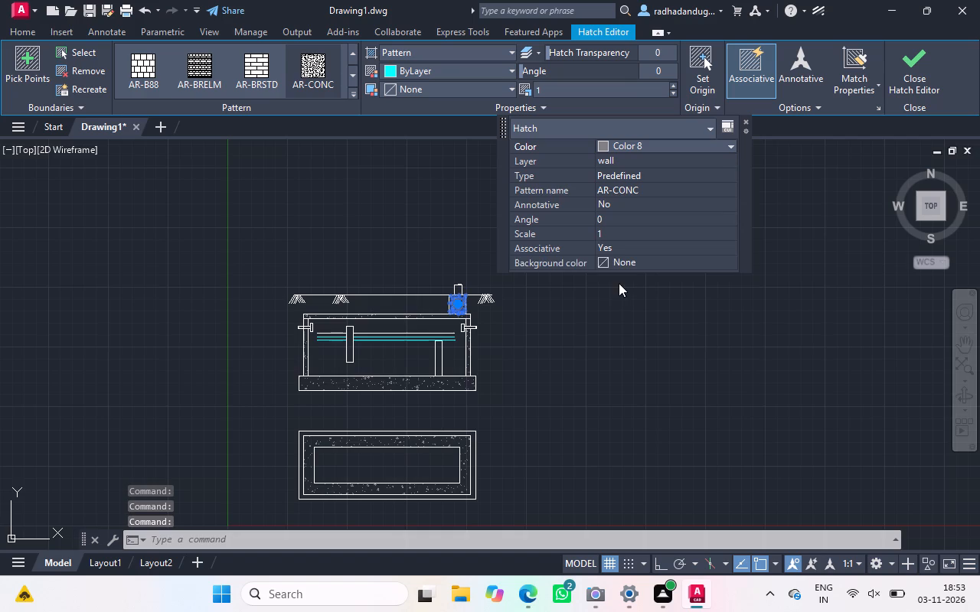
left_click(612, 231)
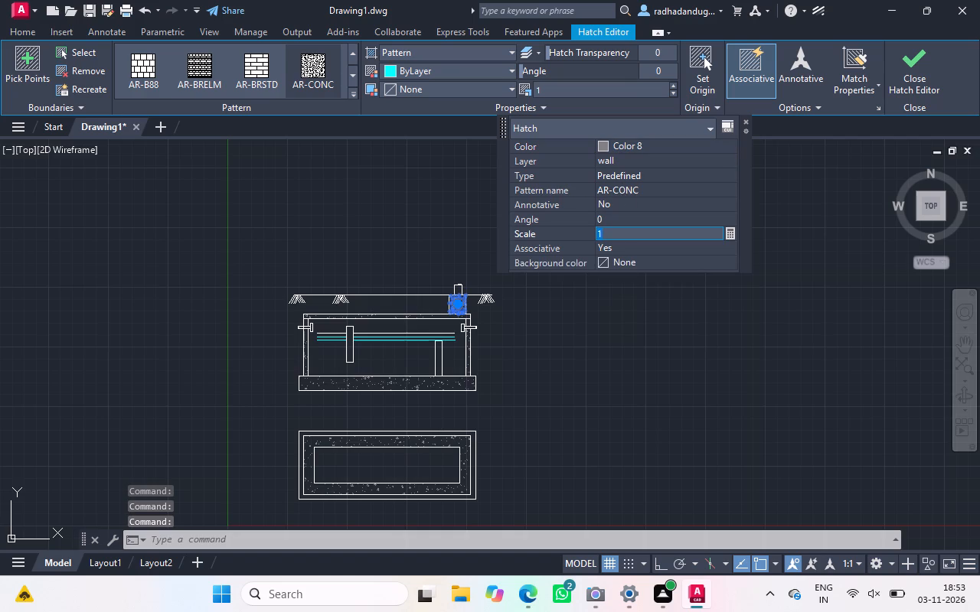
key("2")
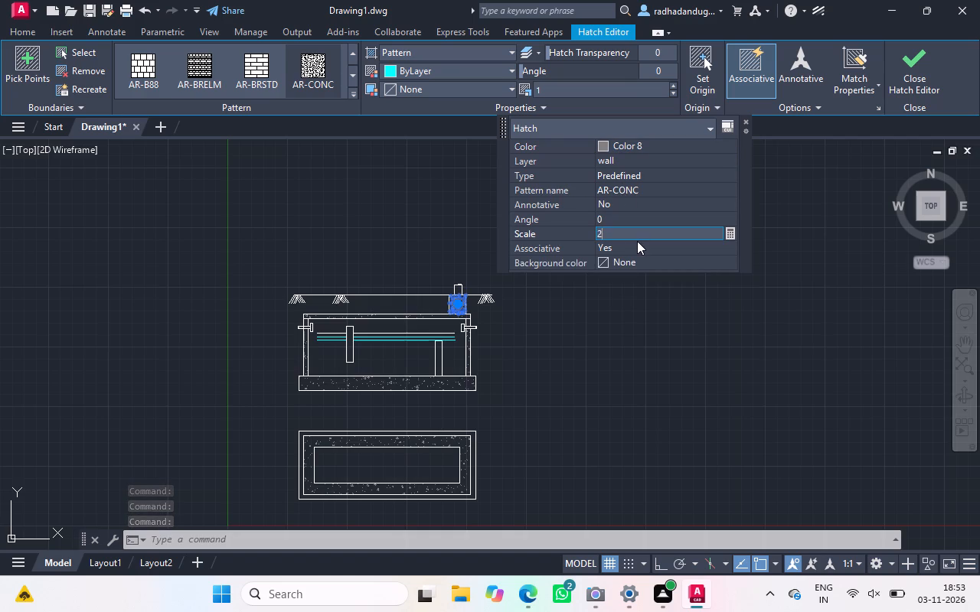
key("Return")
left_click(742, 119)
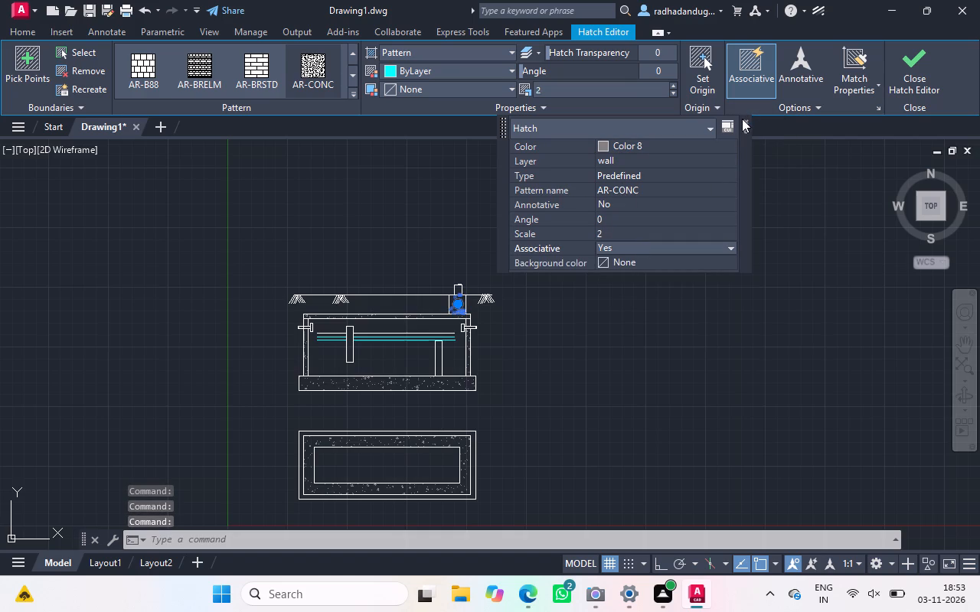
left_click(743, 121)
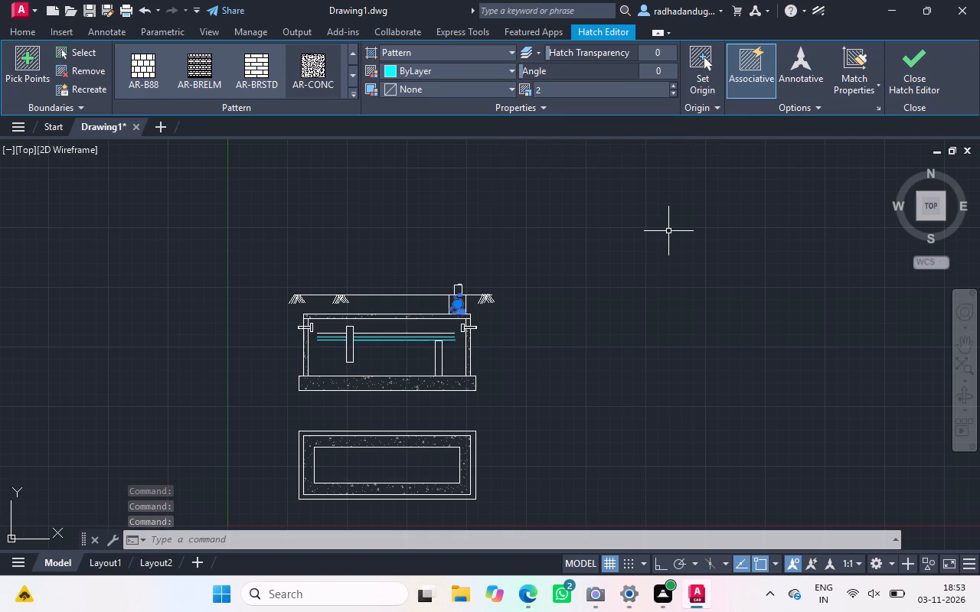
left_click(668, 231)
key("Escape")
key("Escape")
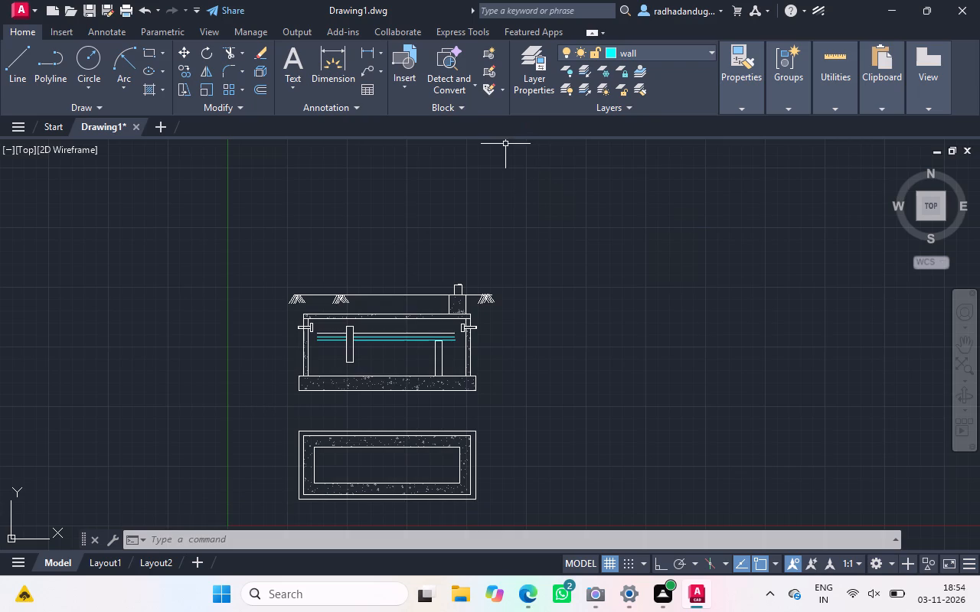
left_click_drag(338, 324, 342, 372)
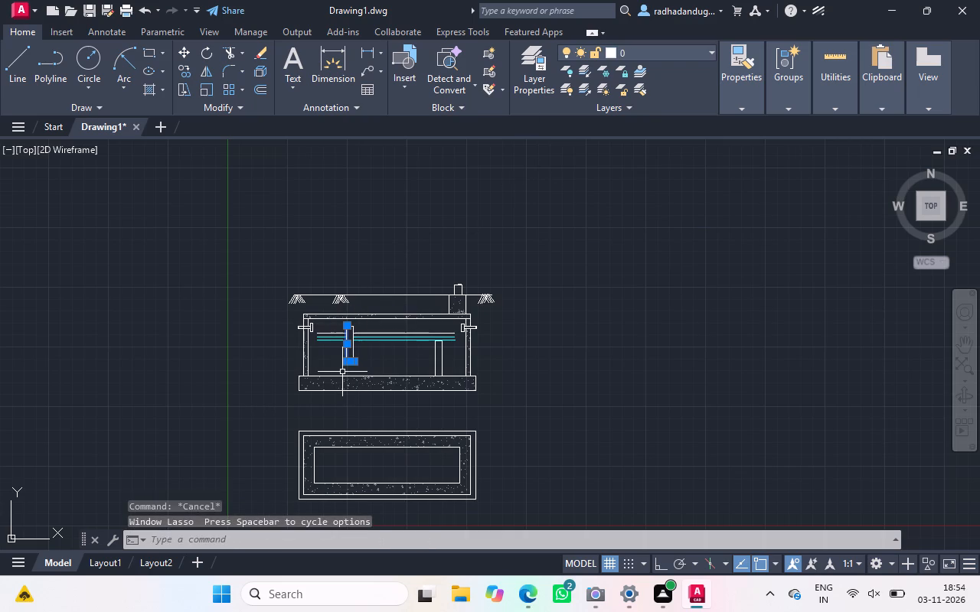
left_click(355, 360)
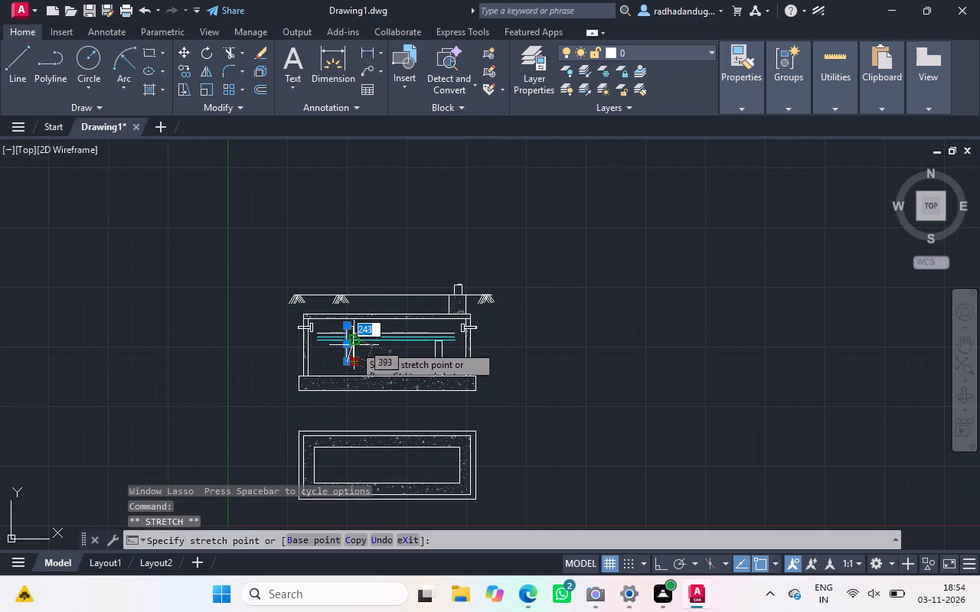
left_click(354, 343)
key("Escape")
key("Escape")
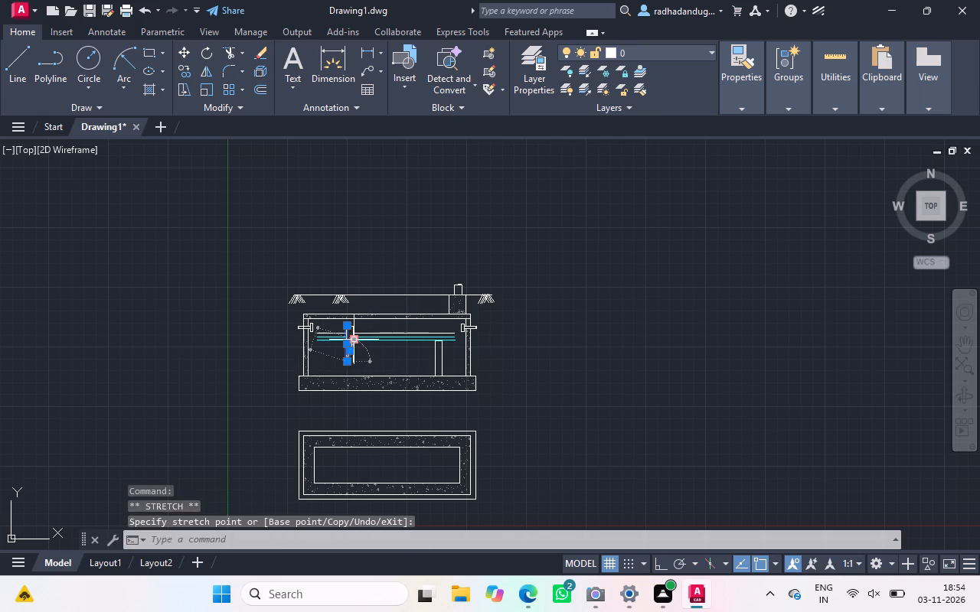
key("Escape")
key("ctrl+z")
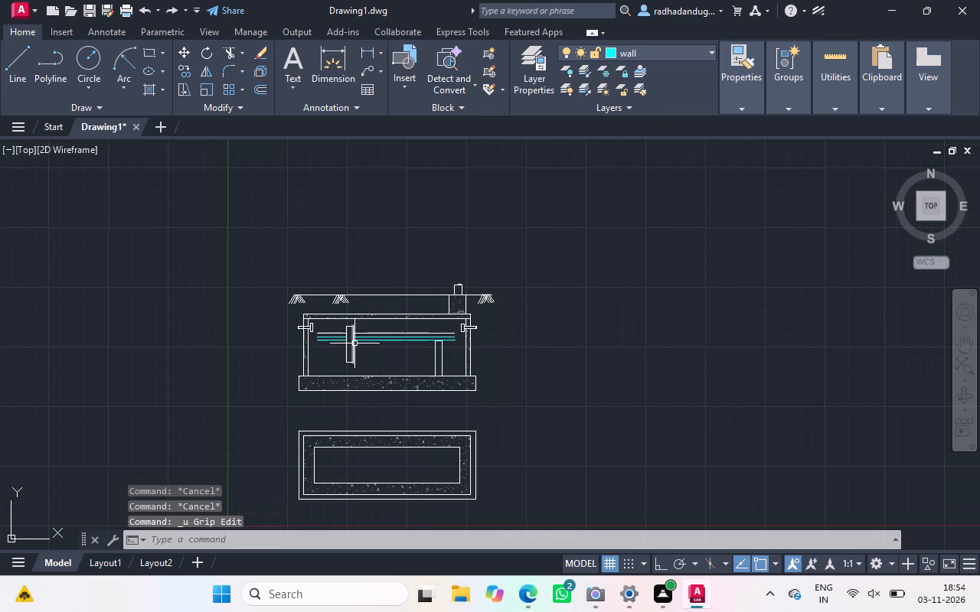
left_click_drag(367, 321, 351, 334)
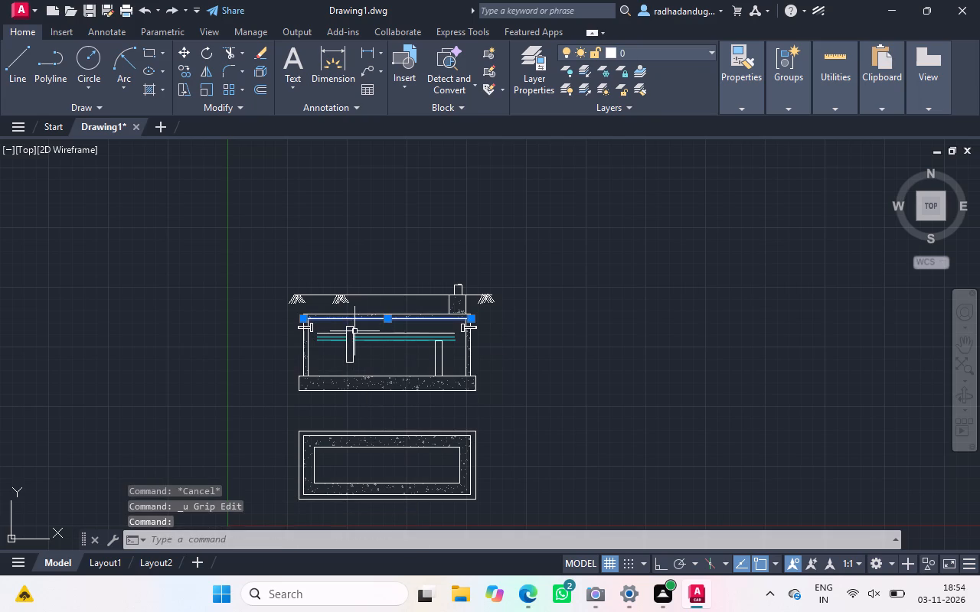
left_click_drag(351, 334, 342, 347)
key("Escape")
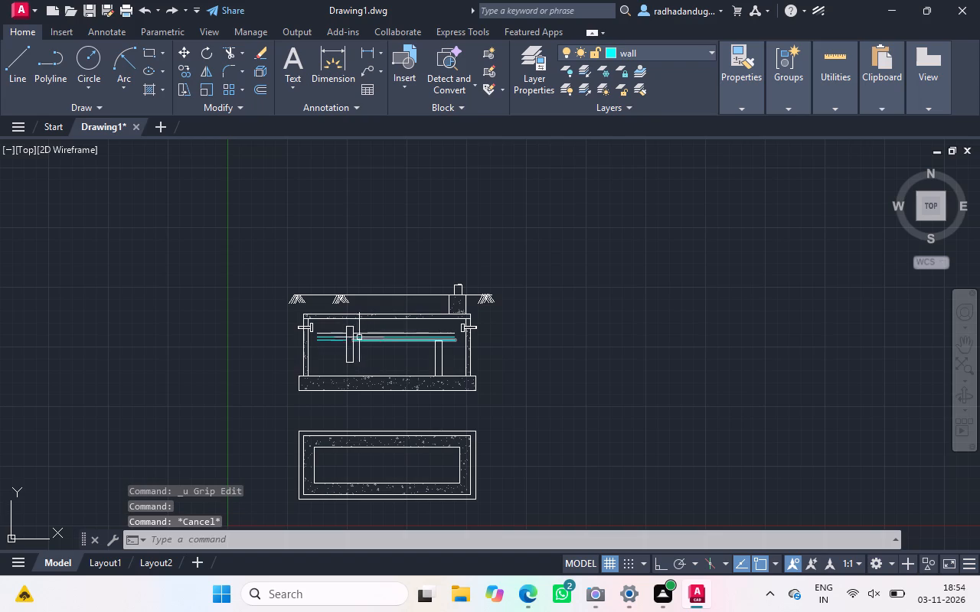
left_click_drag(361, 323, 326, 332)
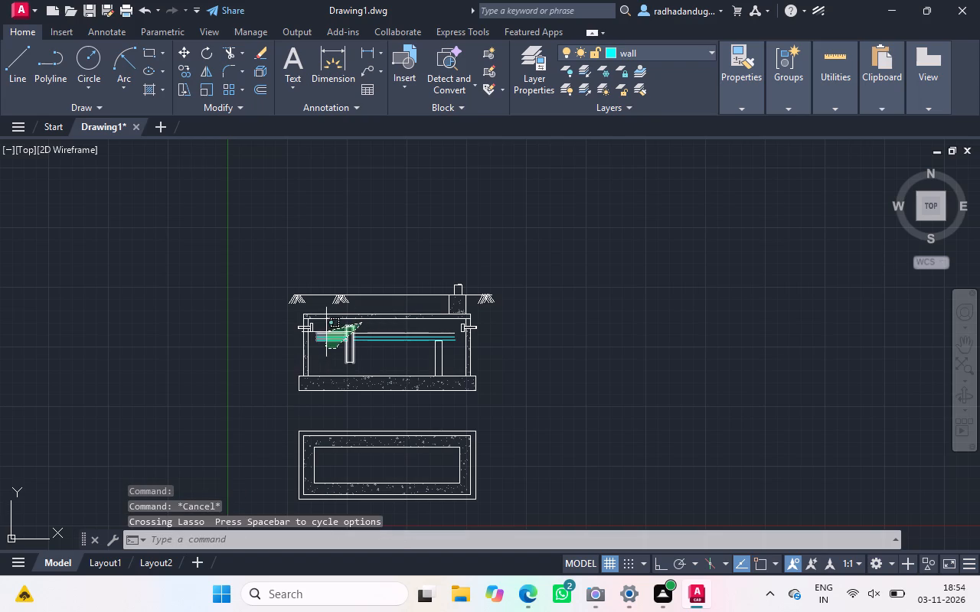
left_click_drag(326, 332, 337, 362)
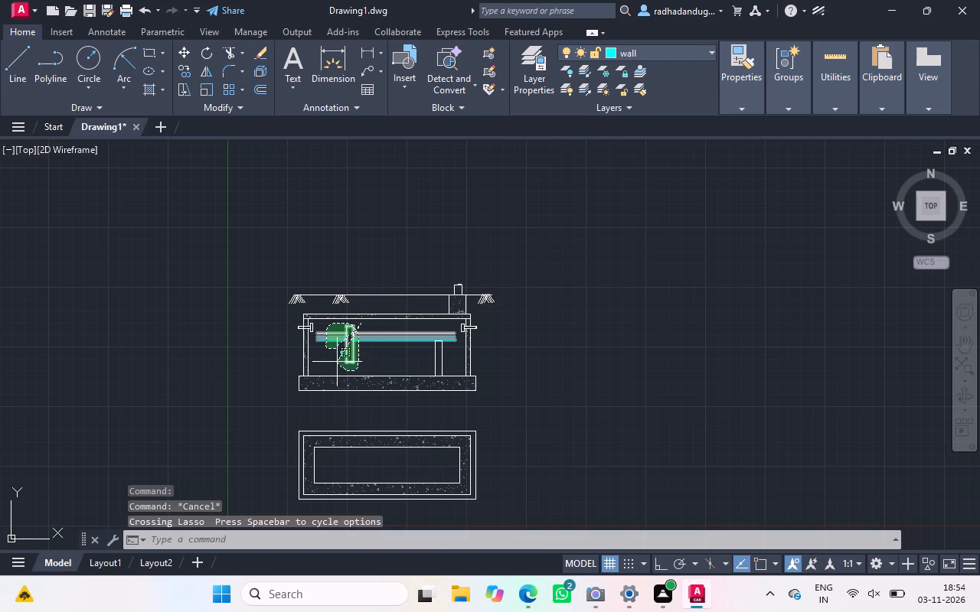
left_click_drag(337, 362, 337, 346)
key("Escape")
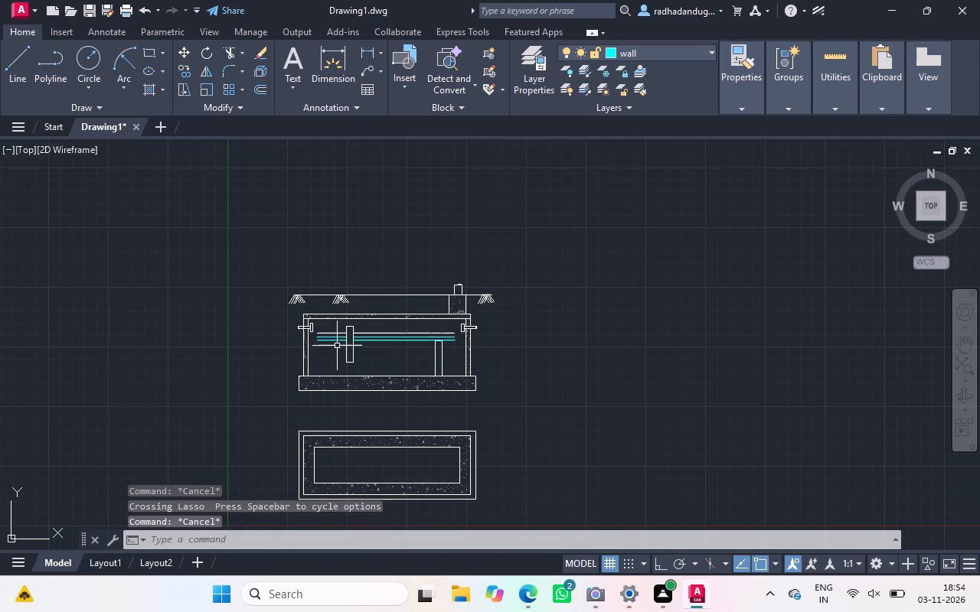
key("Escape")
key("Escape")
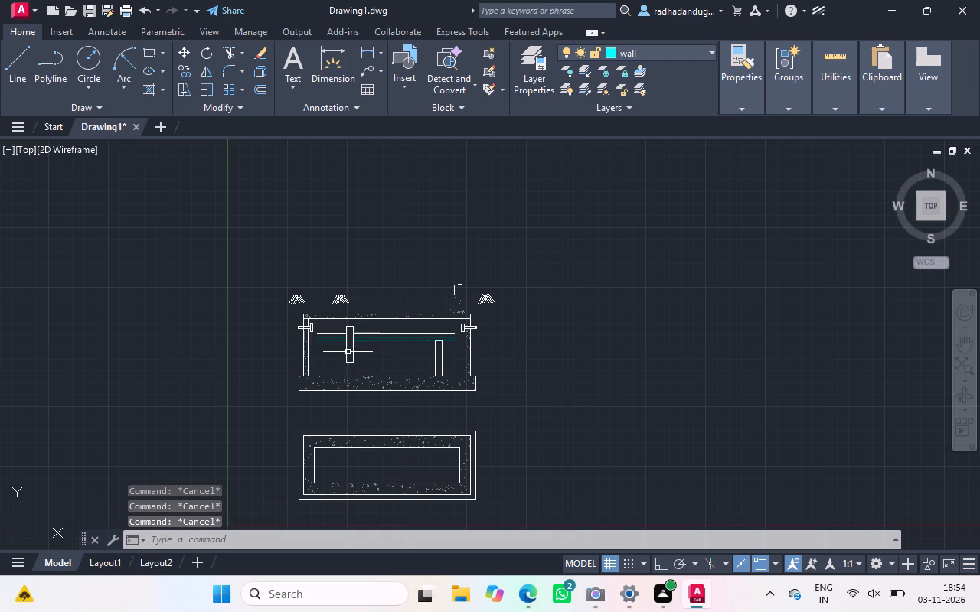
Copy the sides and bottom edge of the section's left internal wall to the inner tank's lower-left corner in the plan.
left_click_drag(349, 362, 347, 351)
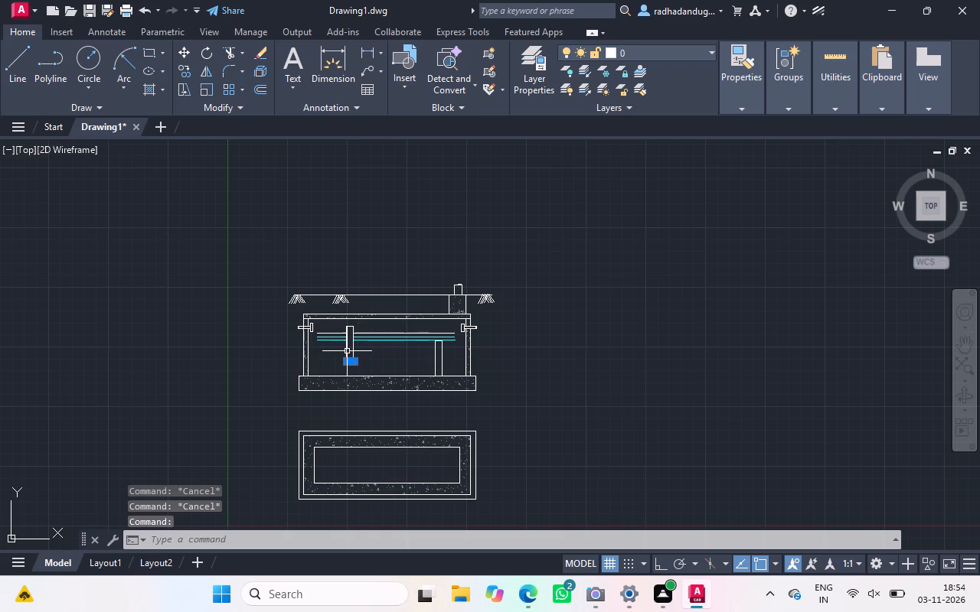
left_click_drag(347, 351, 348, 351)
left_click(348, 351)
left_click(355, 352)
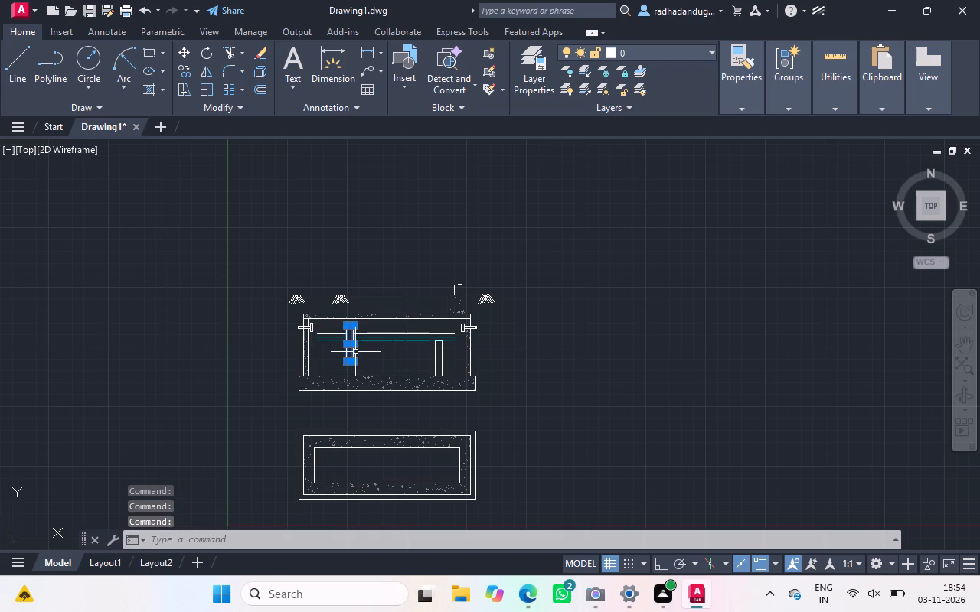
left_click(353, 352)
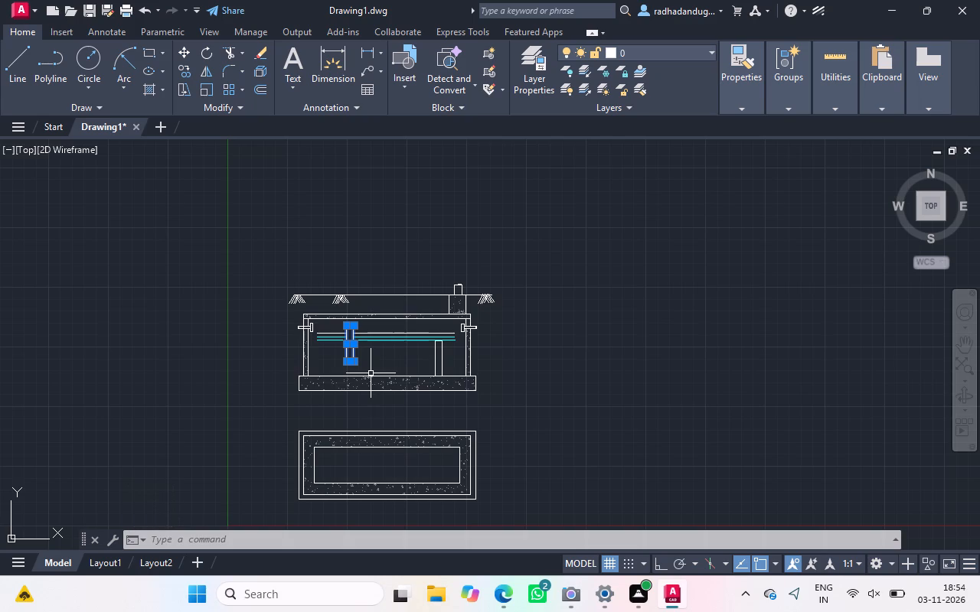
right_click(371, 373)
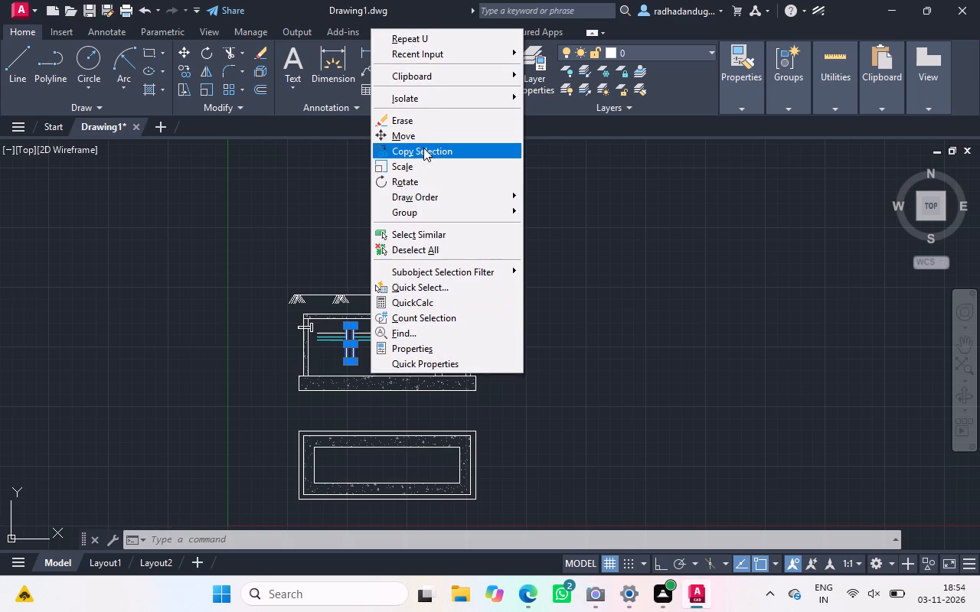
left_click(425, 150)
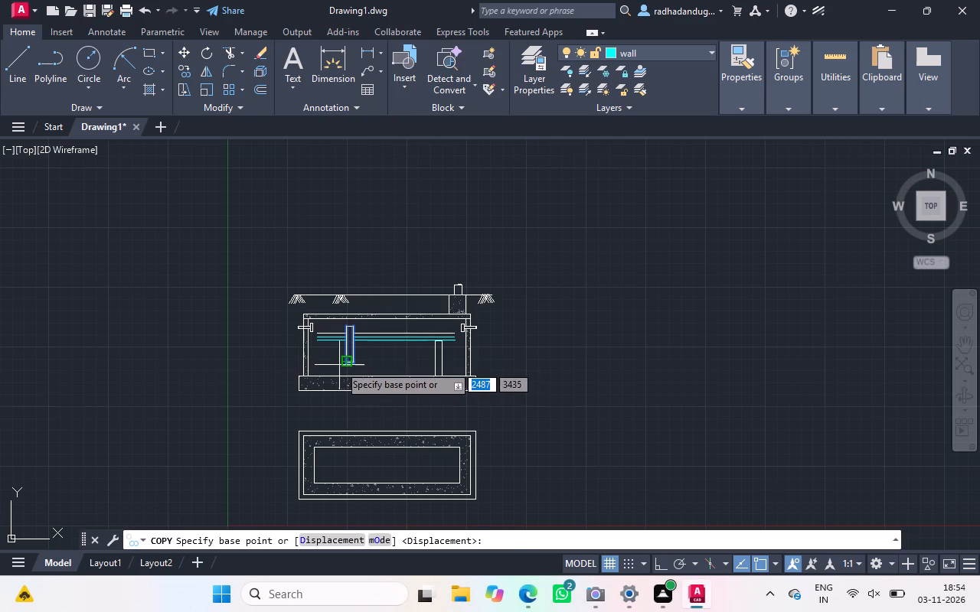
left_click_drag(339, 365, 345, 456)
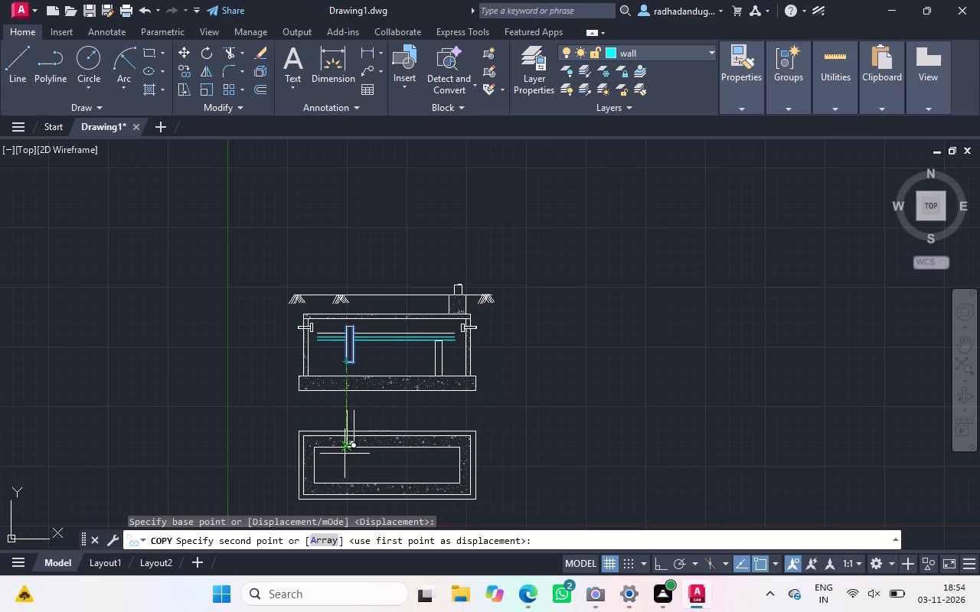
left_click_drag(345, 456, 355, 490)
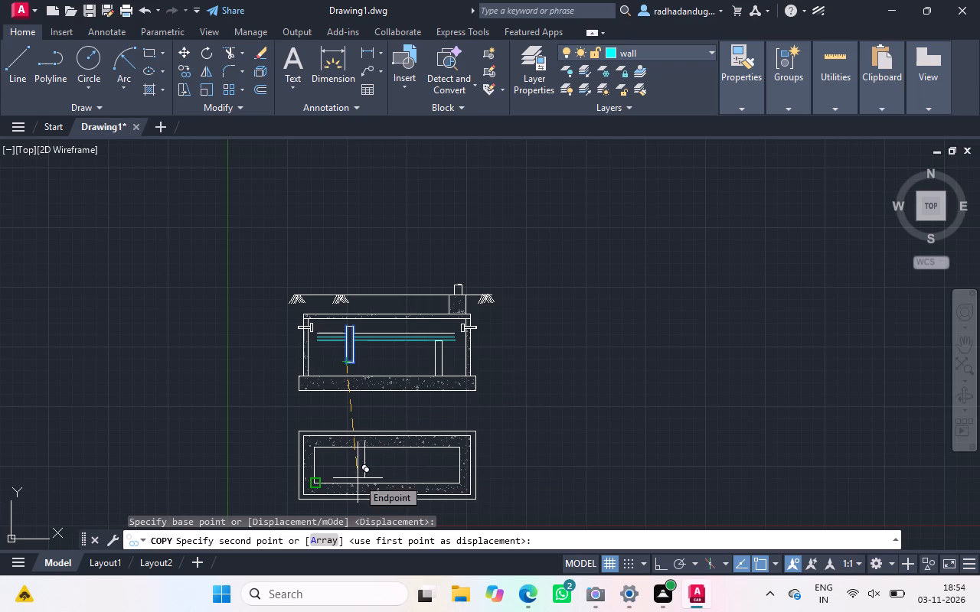
left_click_drag(355, 490, 350, 496)
scroll(350, 496, "up", 2, "ctrl")
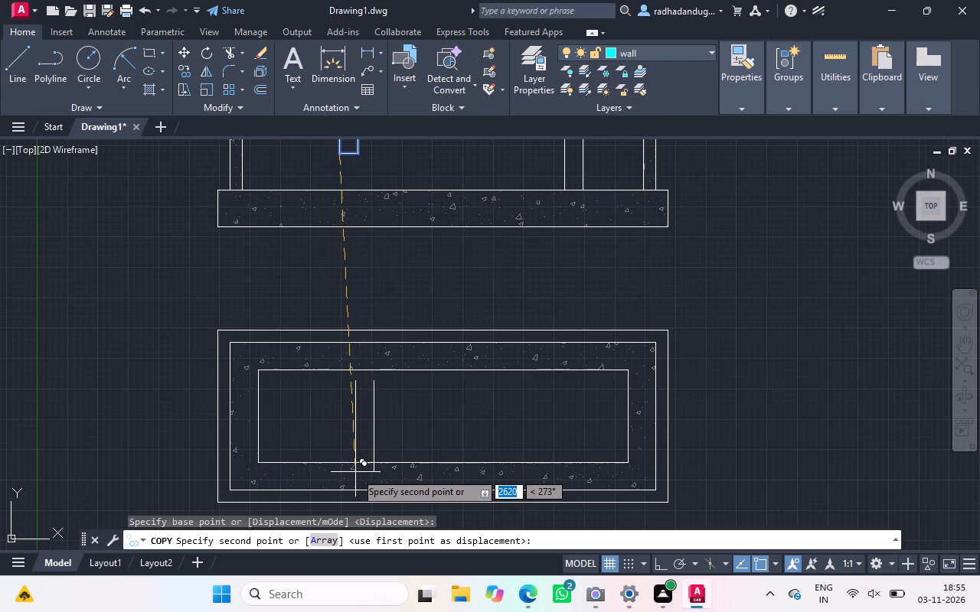
left_click(355, 470)
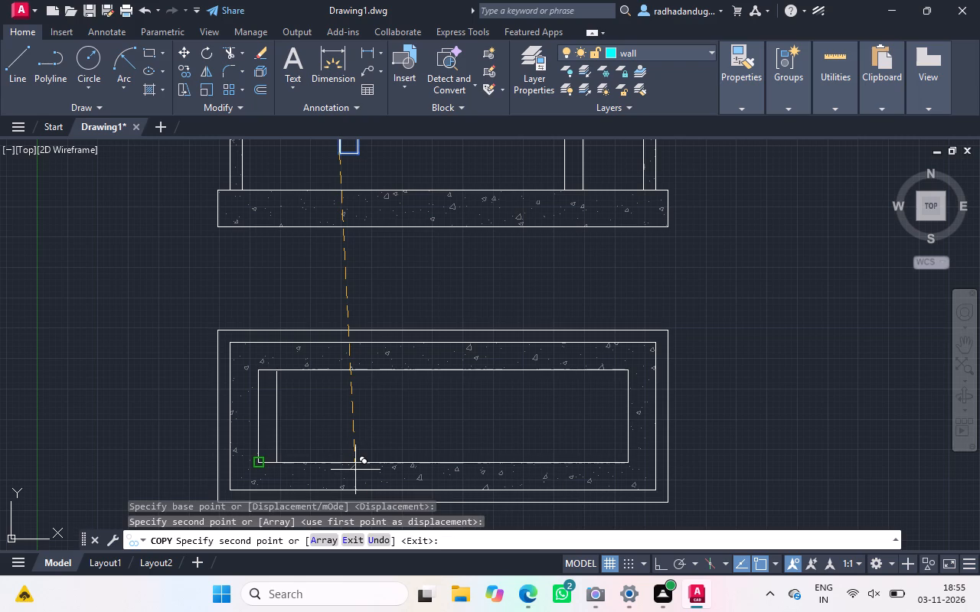
Place a second copy in the plan about 2578 straight below the original wall, its base just past the inner tank outline.
scroll(381, 475, "up", 2, "ctrl")
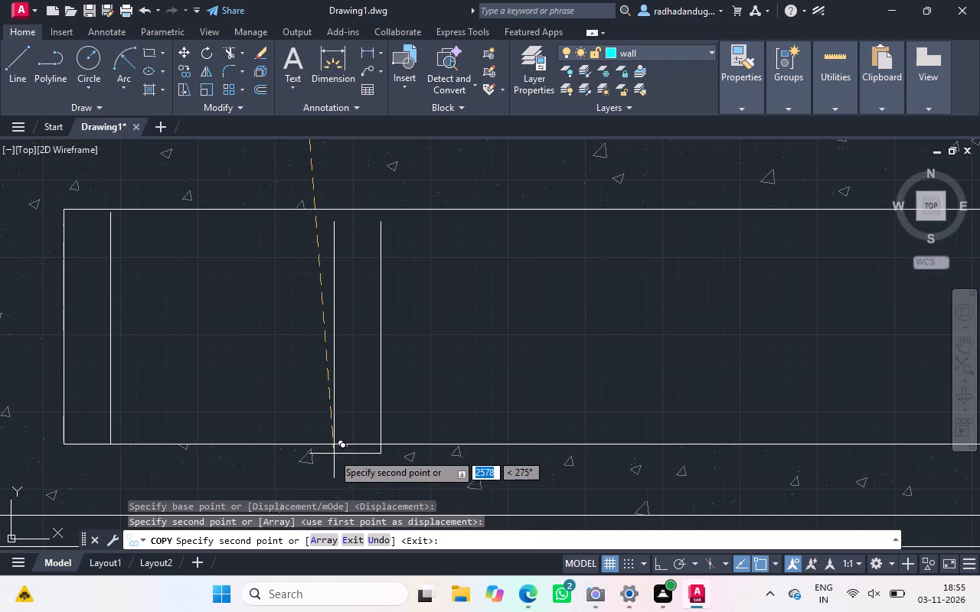
scroll(330, 451, "down", 2, "ctrl")
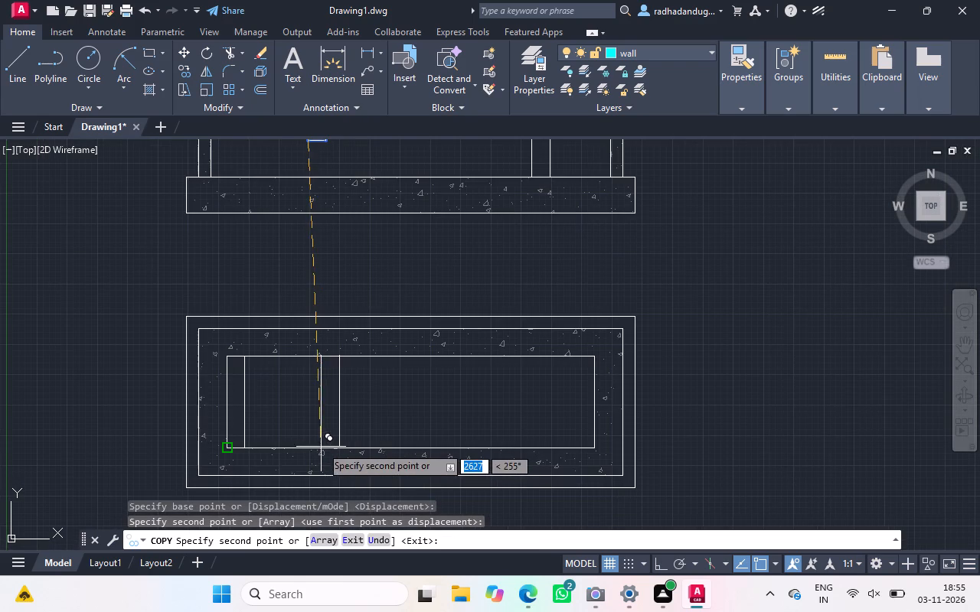
scroll(315, 441, "up", 3, "ctrl")
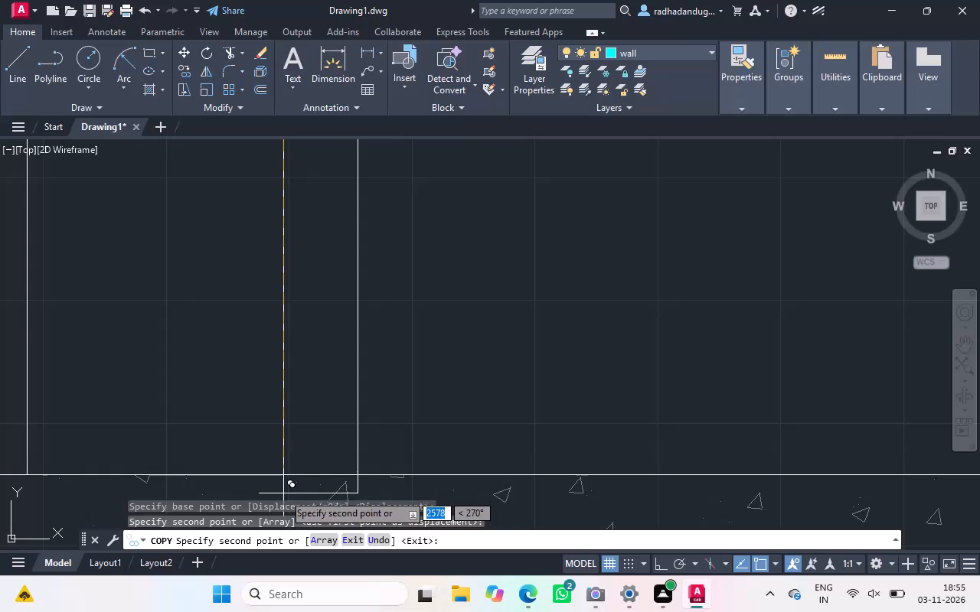
left_click(283, 493)
key("Escape")
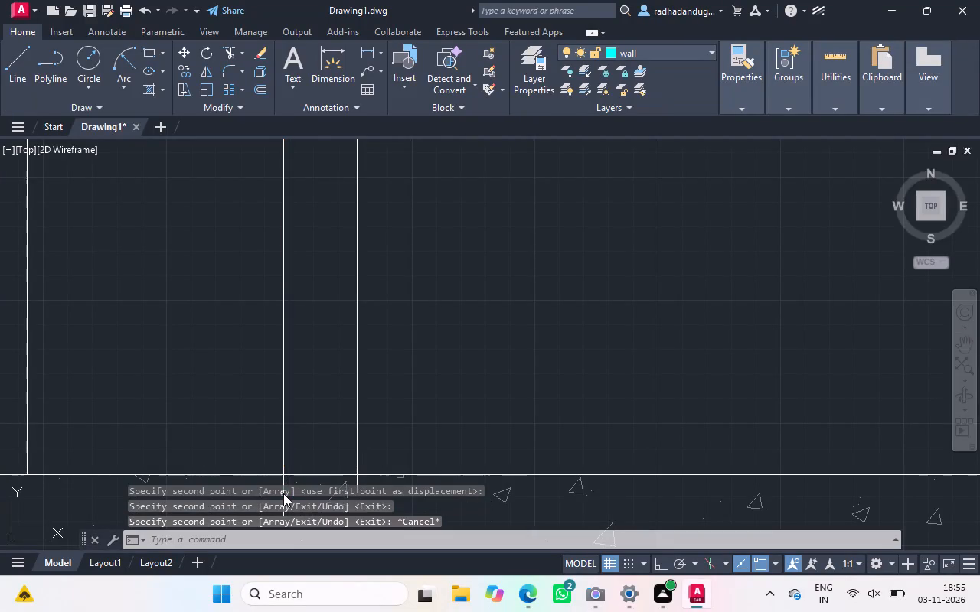
scroll(283, 493, "down", 10, "ctrl")
key("Escape")
key("Escape")
key("Escape")
key("Escape")
key("Escape")
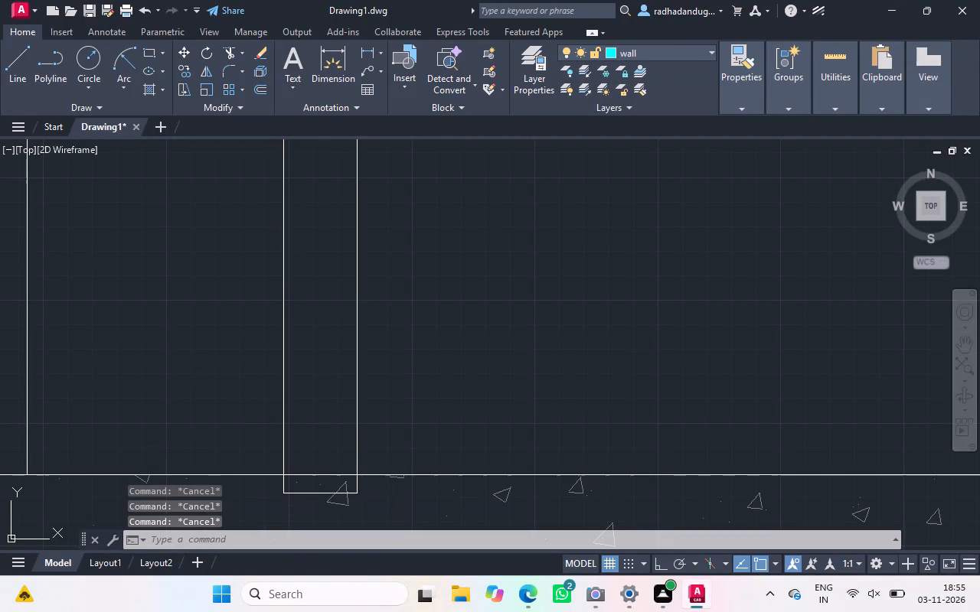
key("Escape")
key("Escape")
key("Escape")
key("Escape")
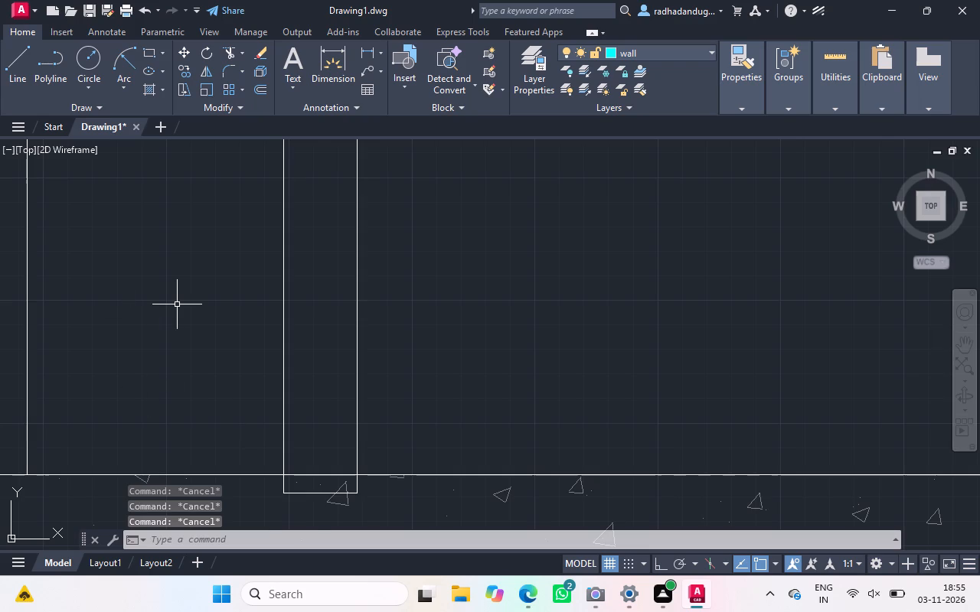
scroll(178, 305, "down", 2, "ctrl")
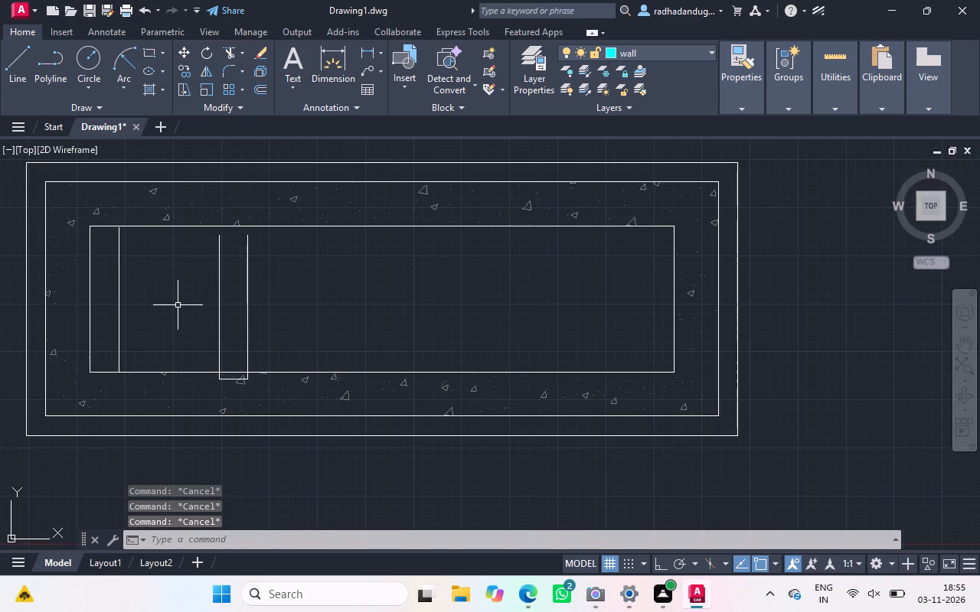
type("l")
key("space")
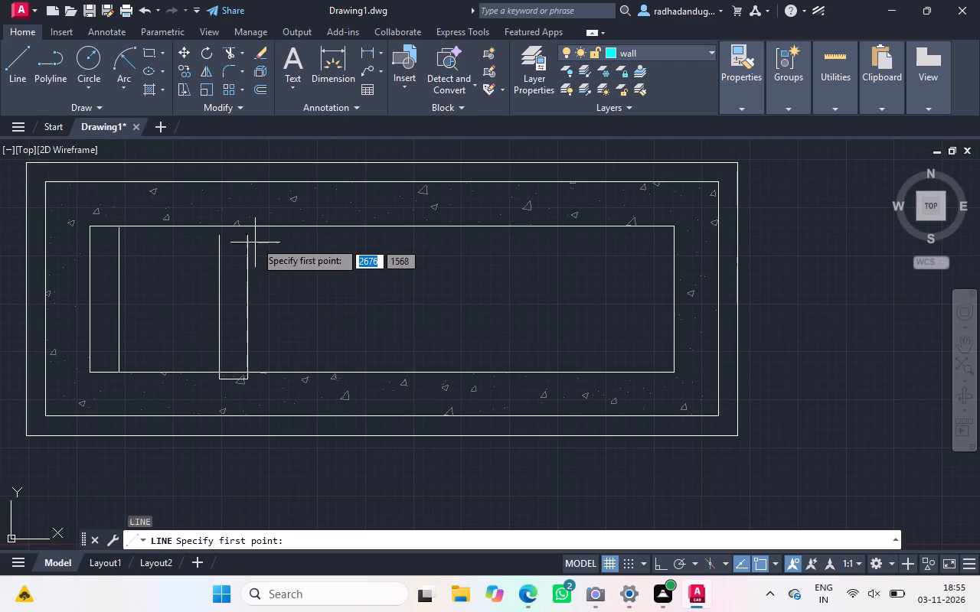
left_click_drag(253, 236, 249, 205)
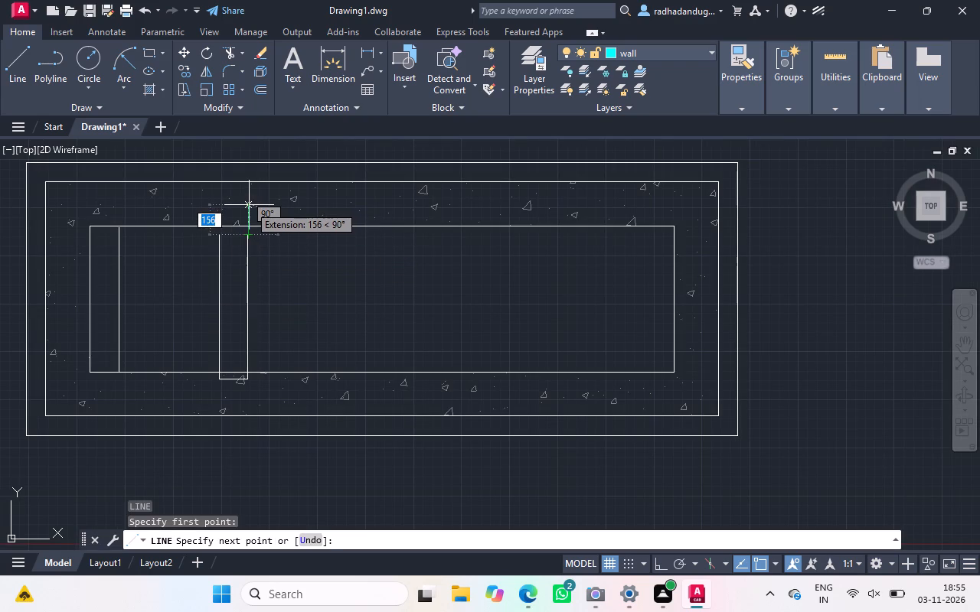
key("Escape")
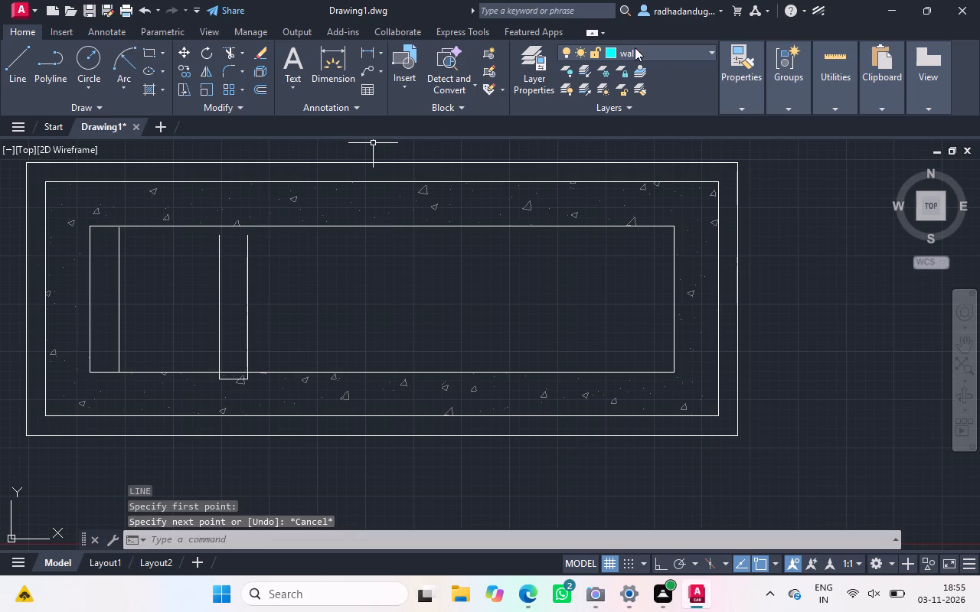
On layer 0, close the copied wall's open top with lines: about 120 up, 150 across, and down to the wall's other side.
left_click(707, 52)
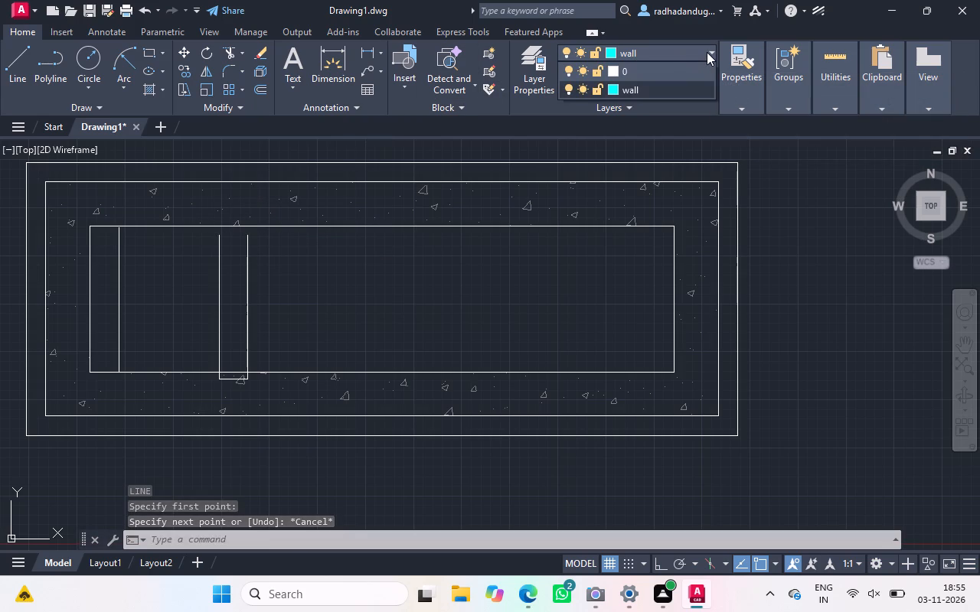
left_click(671, 67)
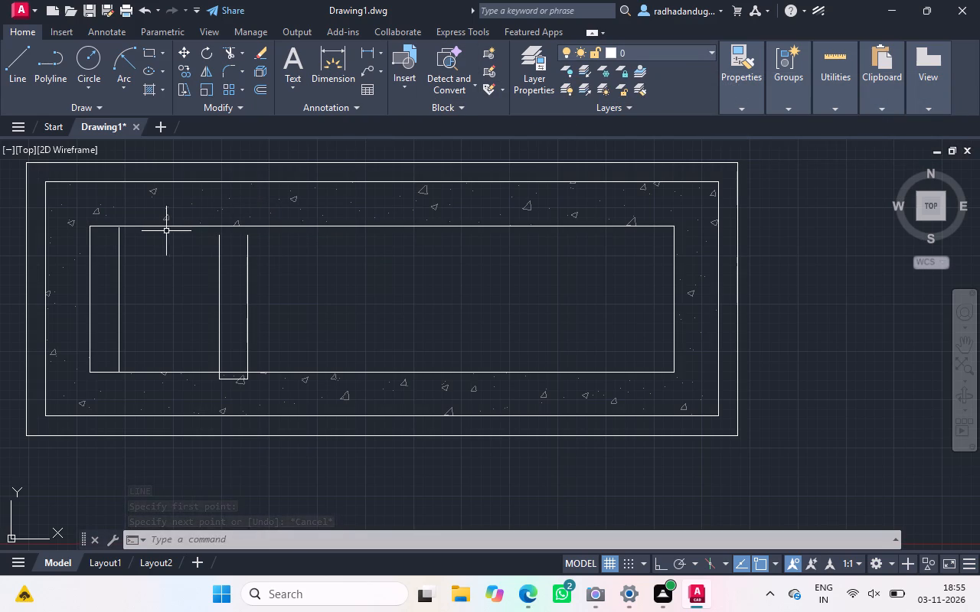
type("l")
key("space")
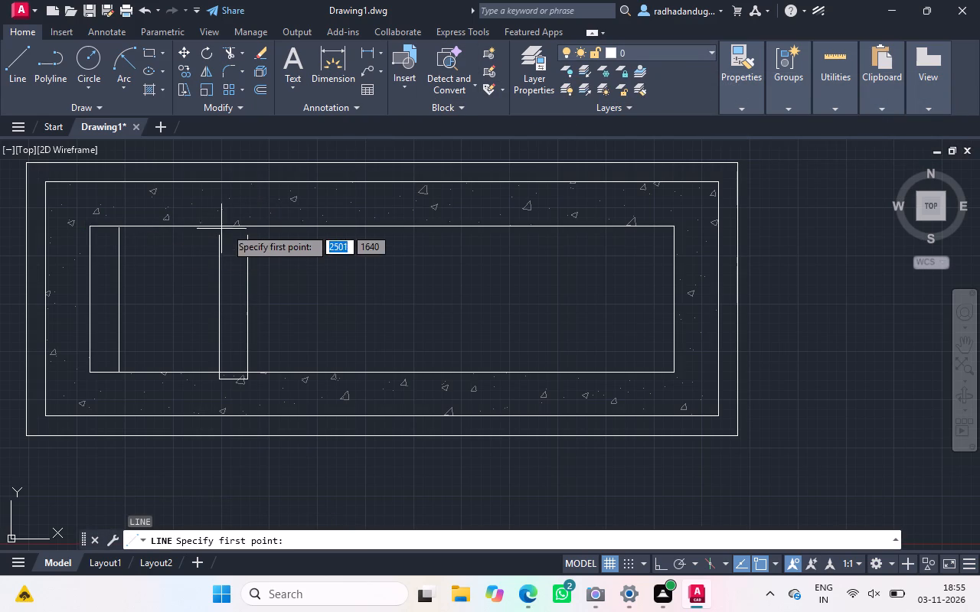
left_click_drag(247, 236, 250, 212)
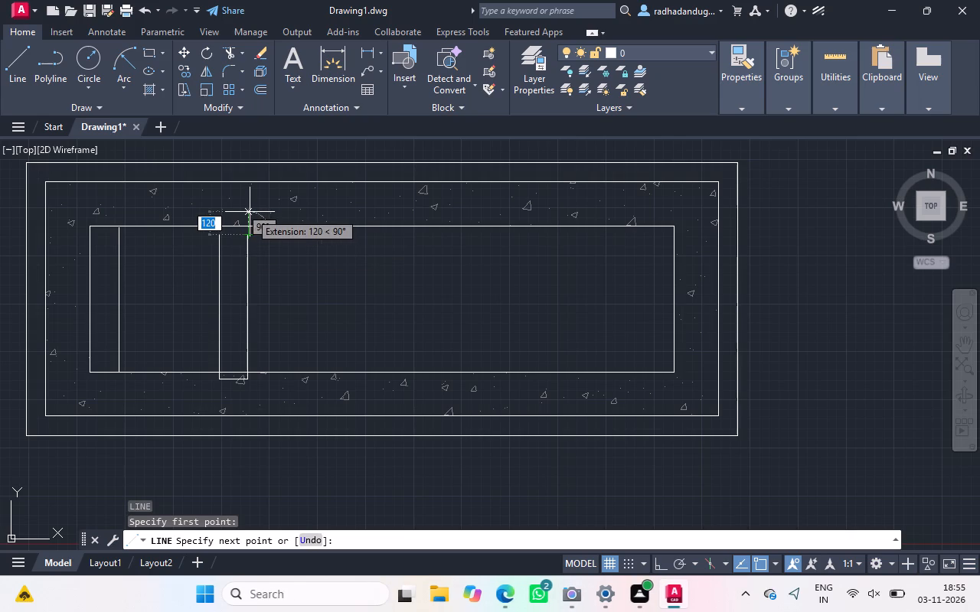
left_click(250, 212)
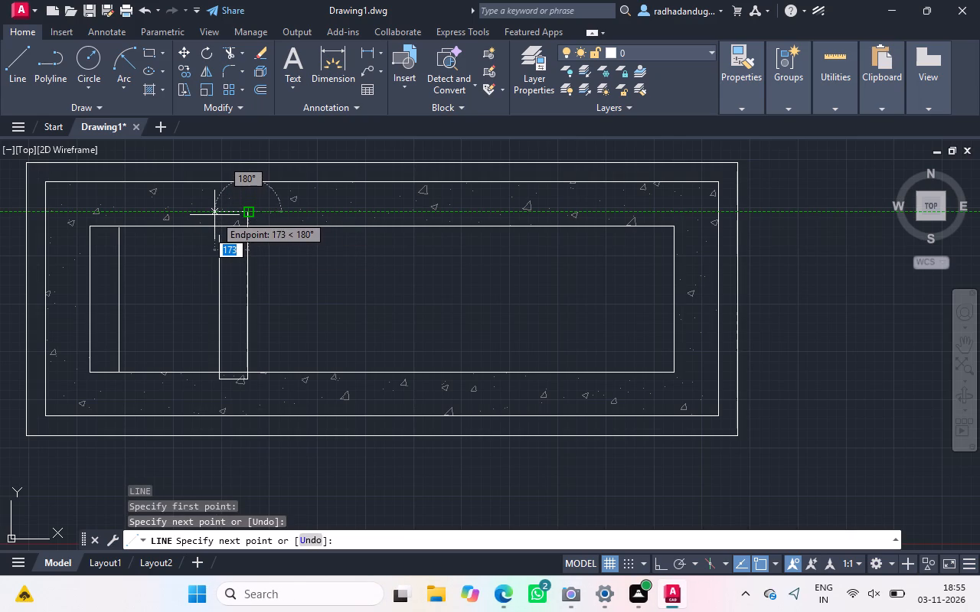
type("150")
key("space")
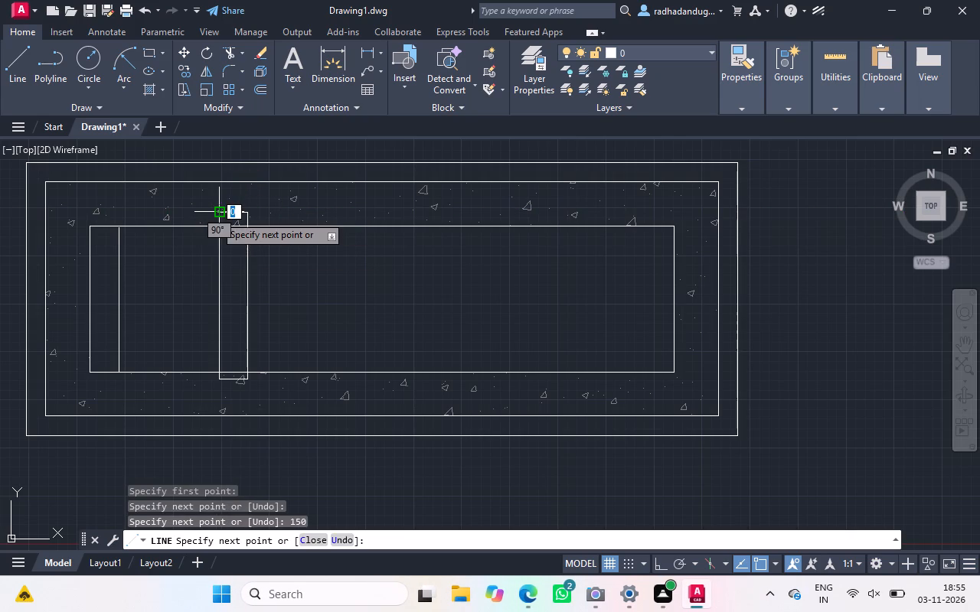
left_click(214, 239)
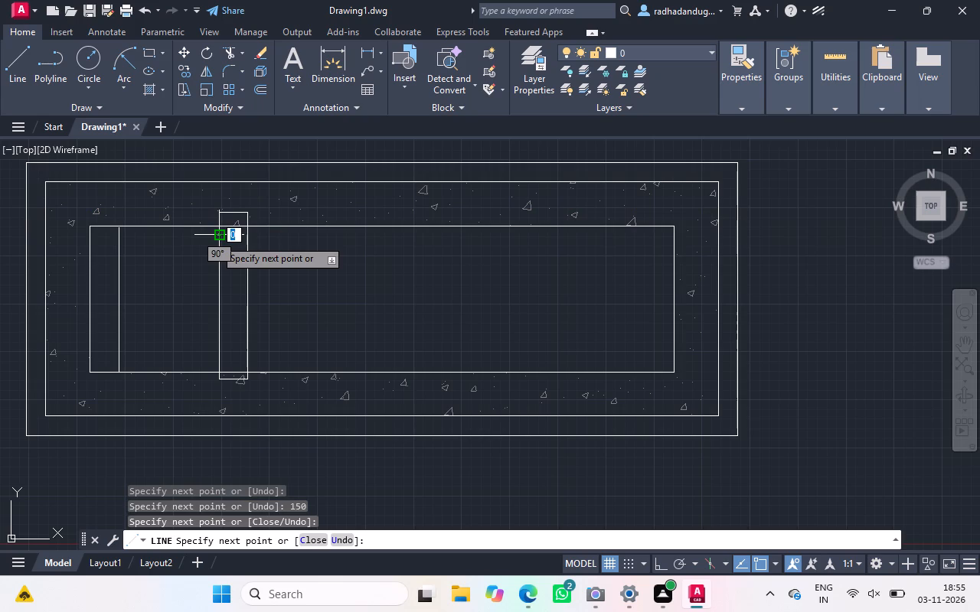
key("Escape")
Copy the closed wall outline in the plan about 1813 to the right, roughly beneath the section's right internal wall.
left_click(217, 245)
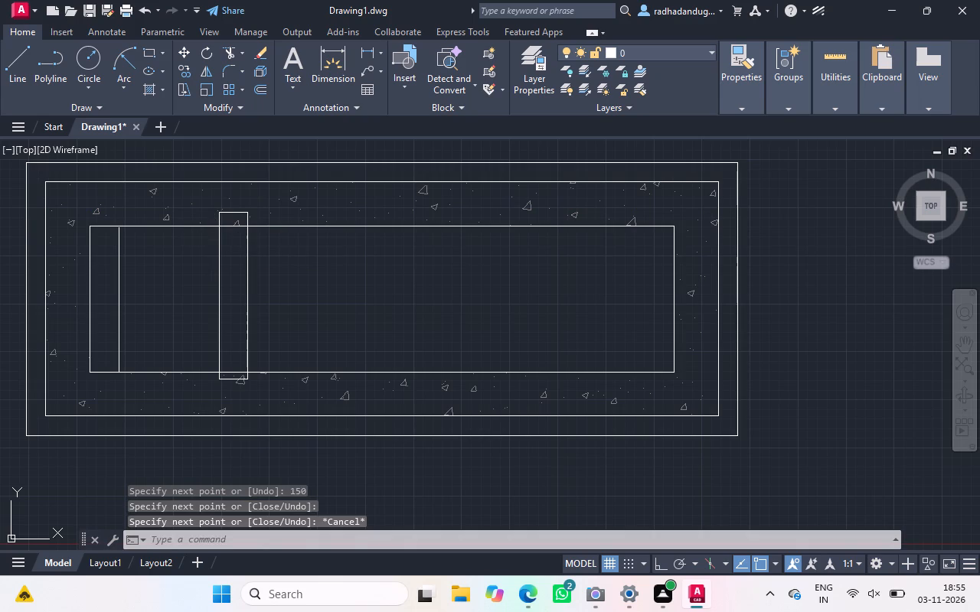
left_click(217, 221)
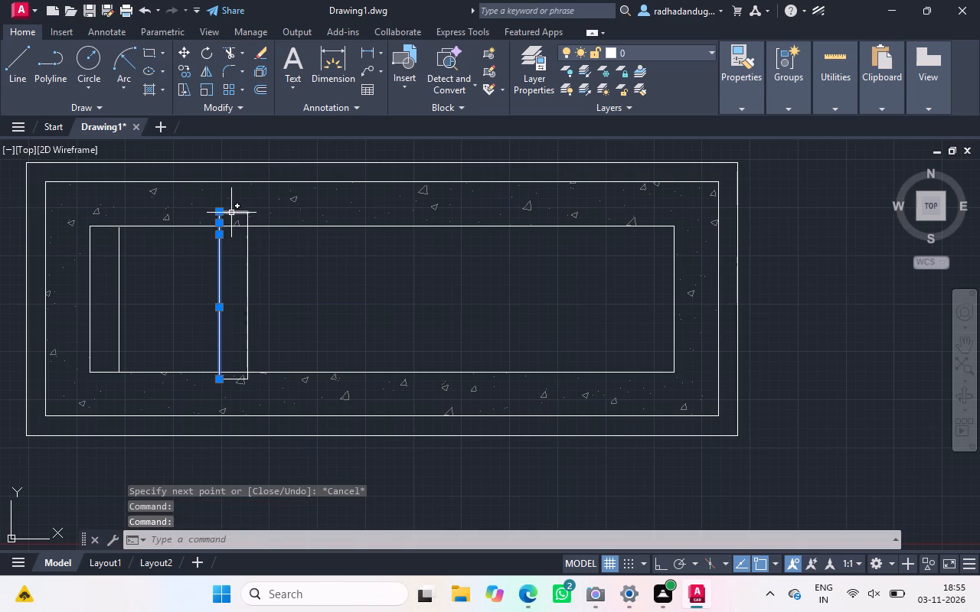
left_click_drag(232, 212, 248, 223)
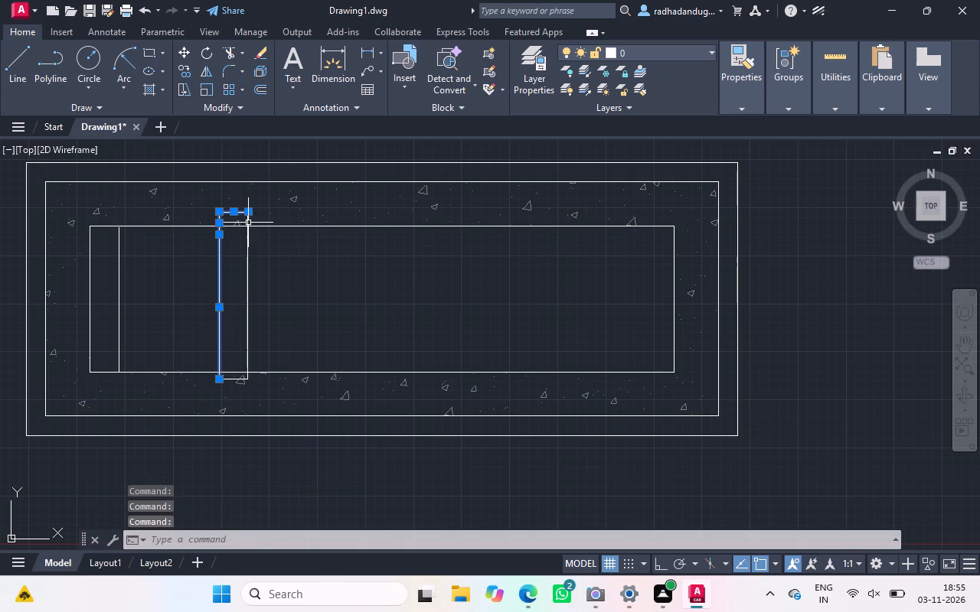
left_click_drag(248, 223, 249, 222)
left_click(249, 222)
left_click(248, 256)
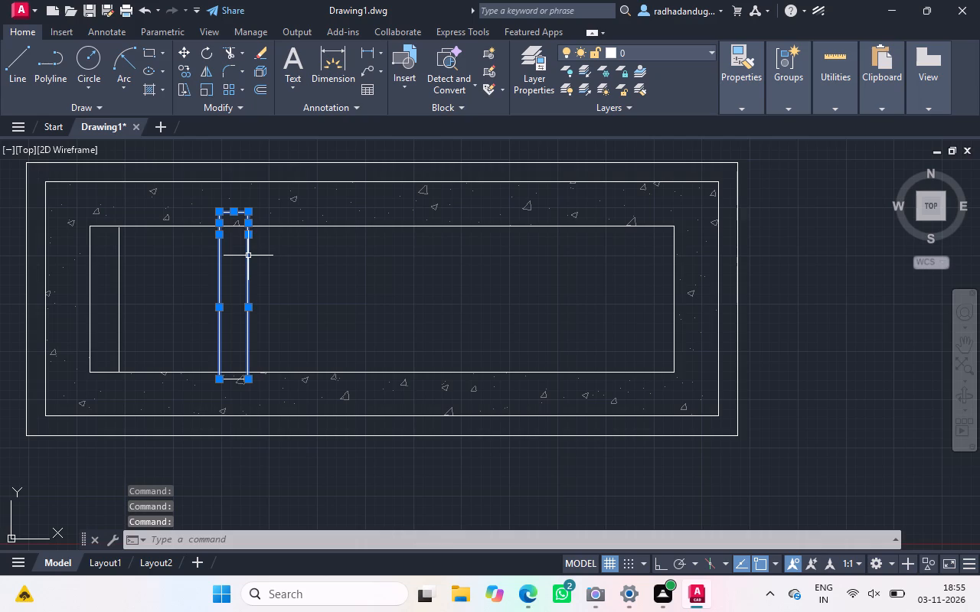
left_click(230, 379)
scroll(230, 379, "down", 3, "ctrl")
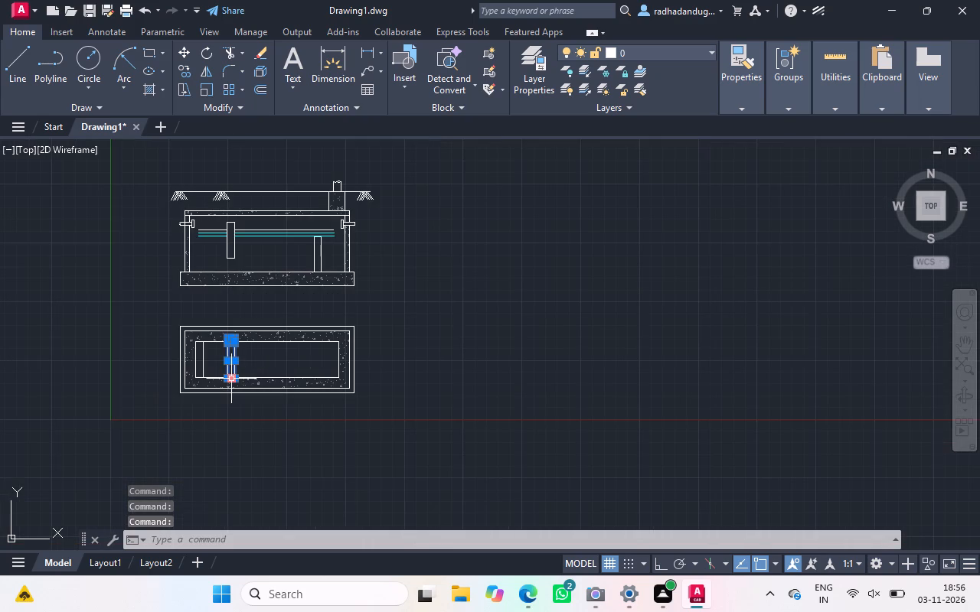
right_click(230, 379)
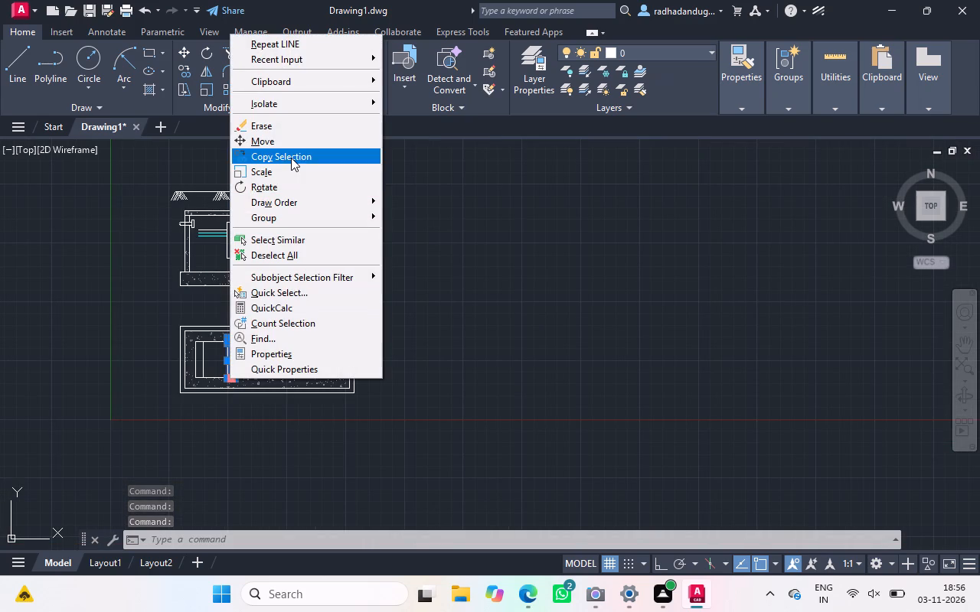
left_click(292, 158)
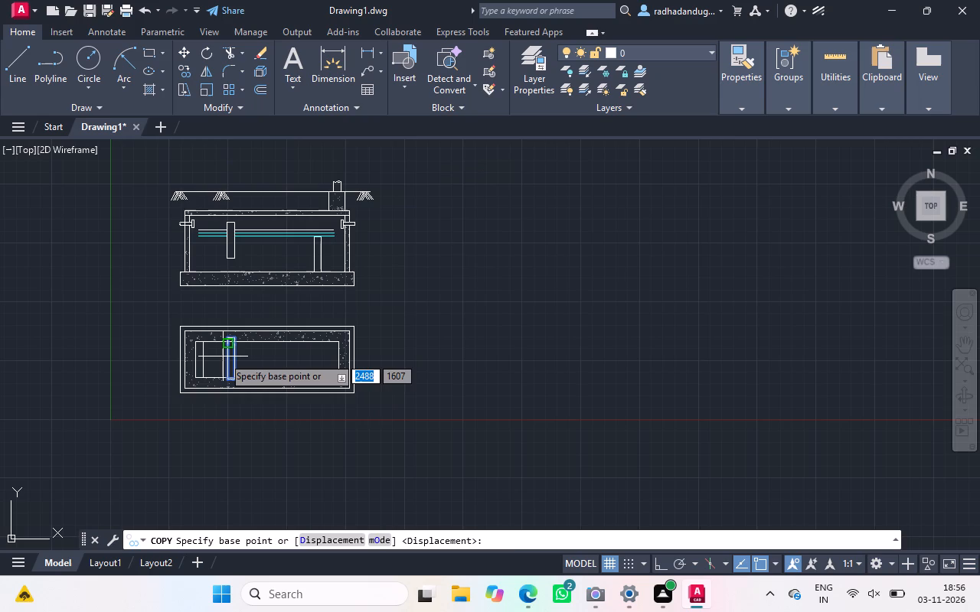
left_click_drag(223, 356, 297, 347)
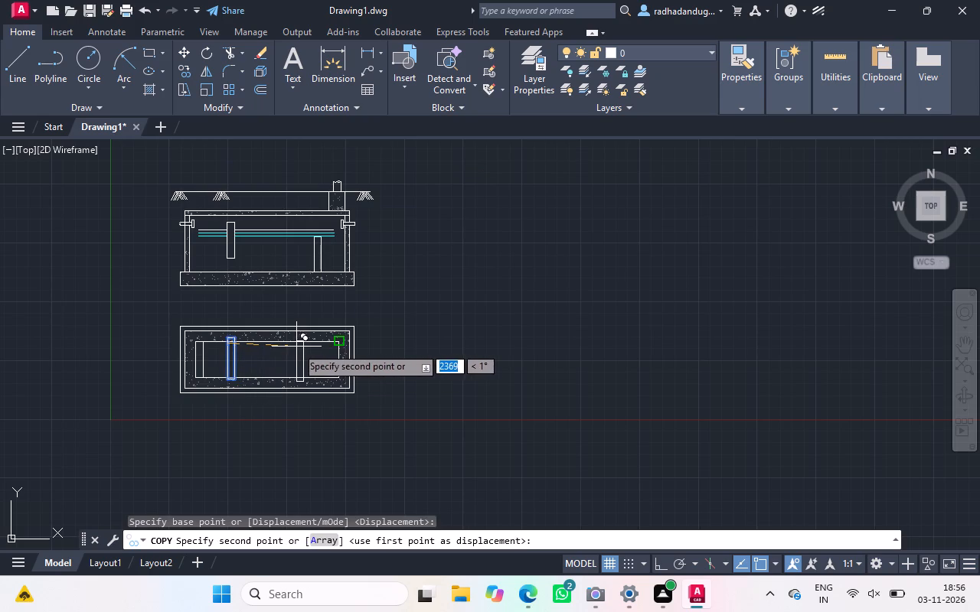
left_click_drag(297, 347, 309, 347)
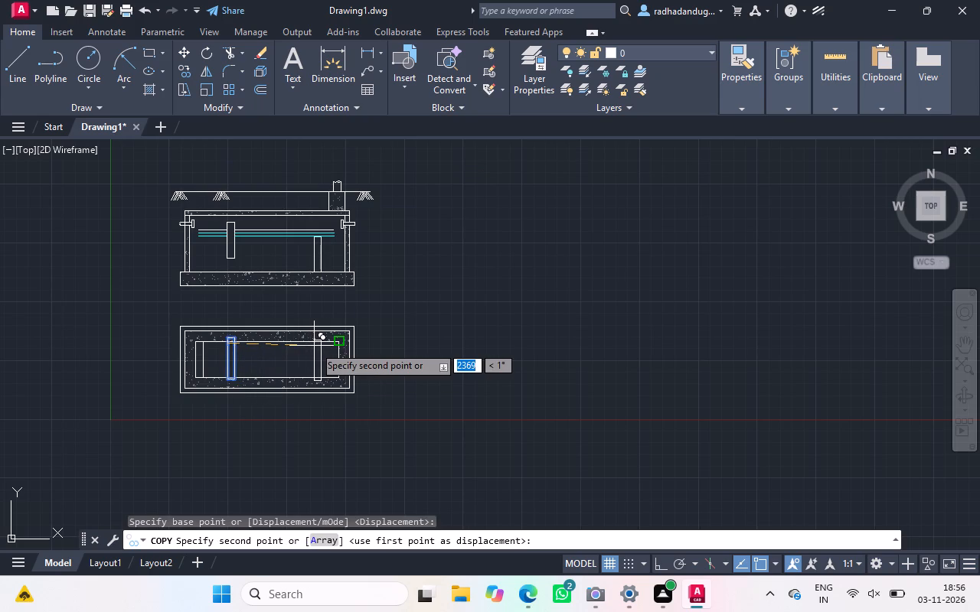
scroll(315, 344, "up", 1, "ctrl")
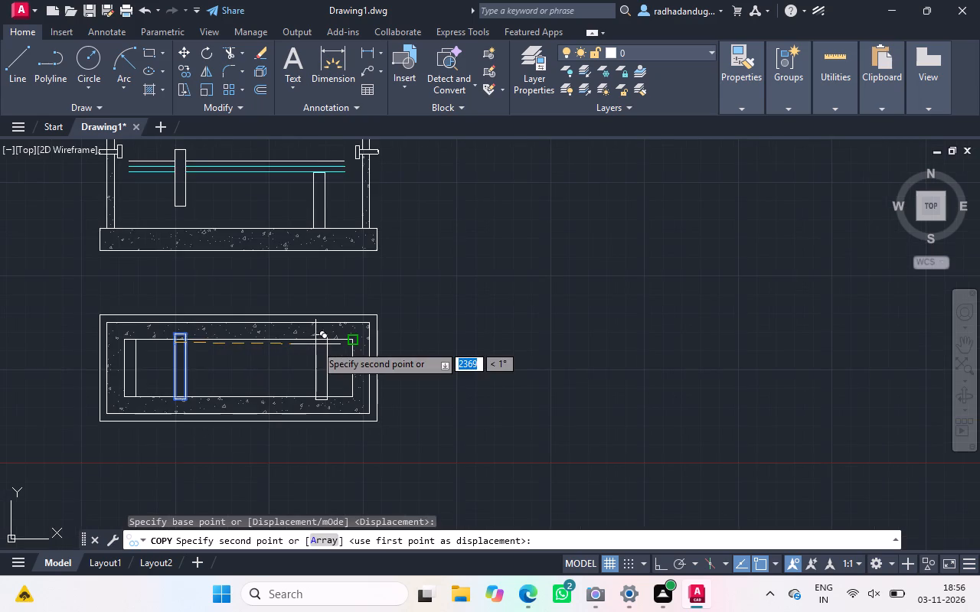
scroll(315, 344, "up", 1, "ctrl")
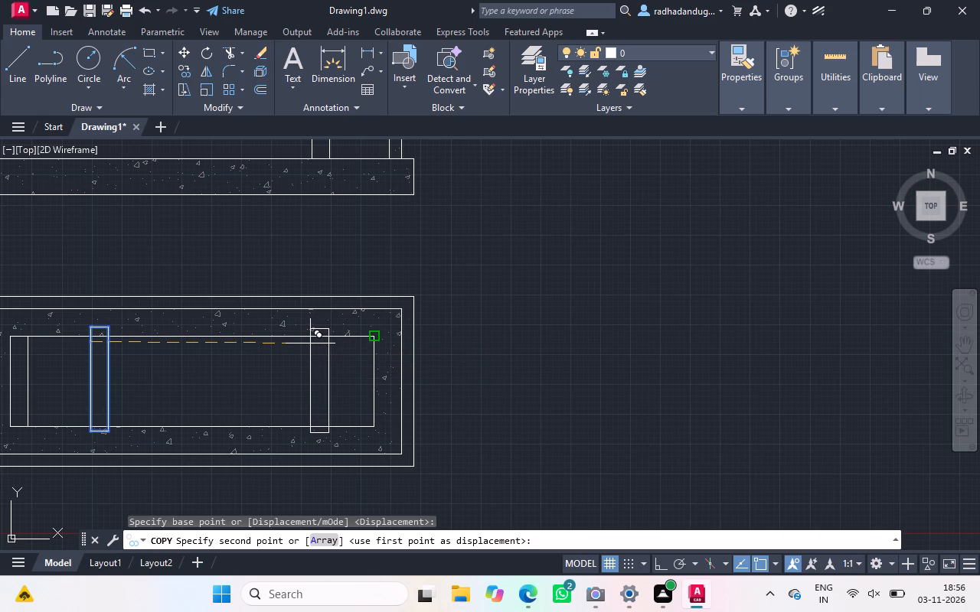
left_click(310, 343)
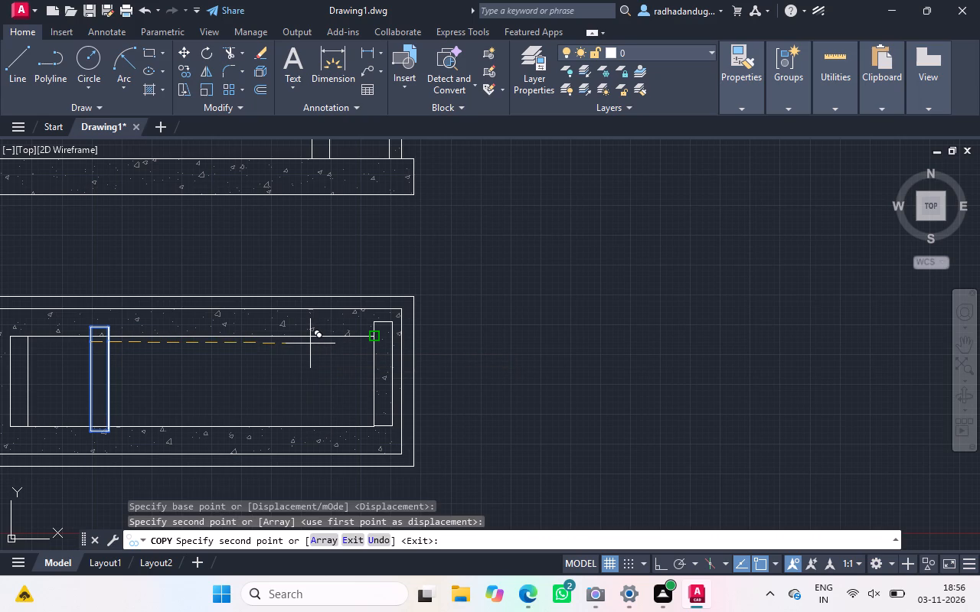
left_click_drag(310, 343, 302, 346)
scroll(302, 346, "up", 2, "ctrl")
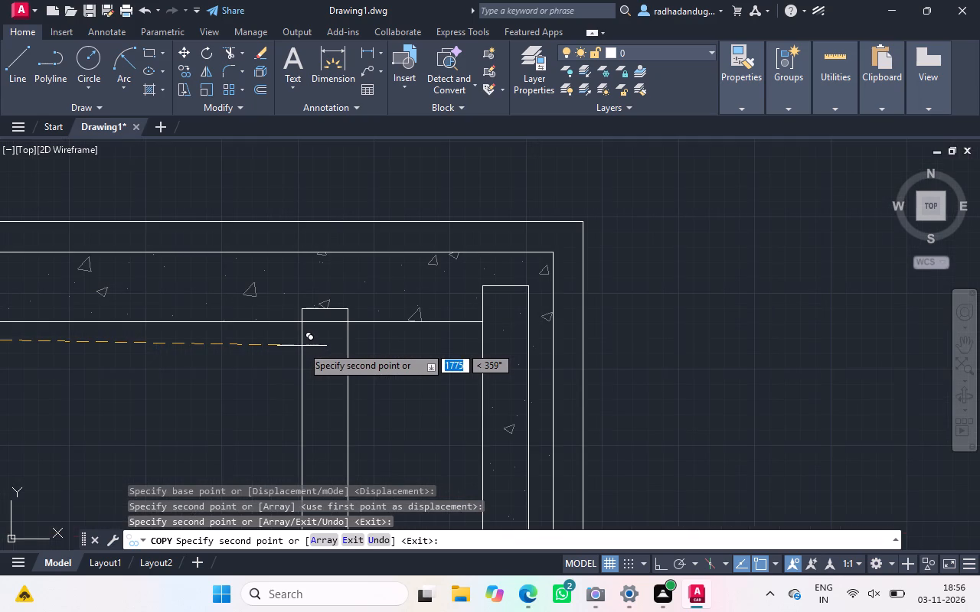
left_click(313, 348)
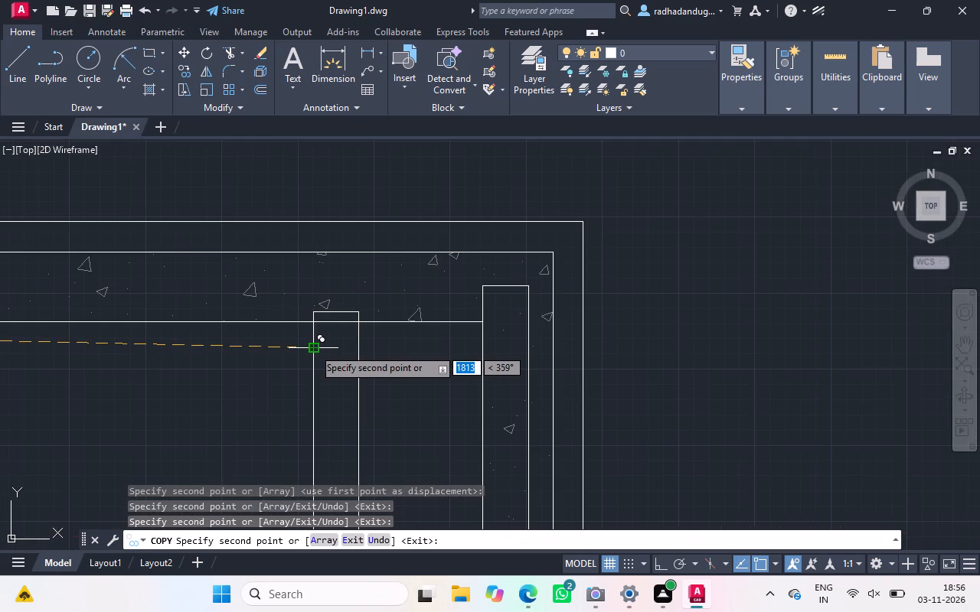
key("Escape")
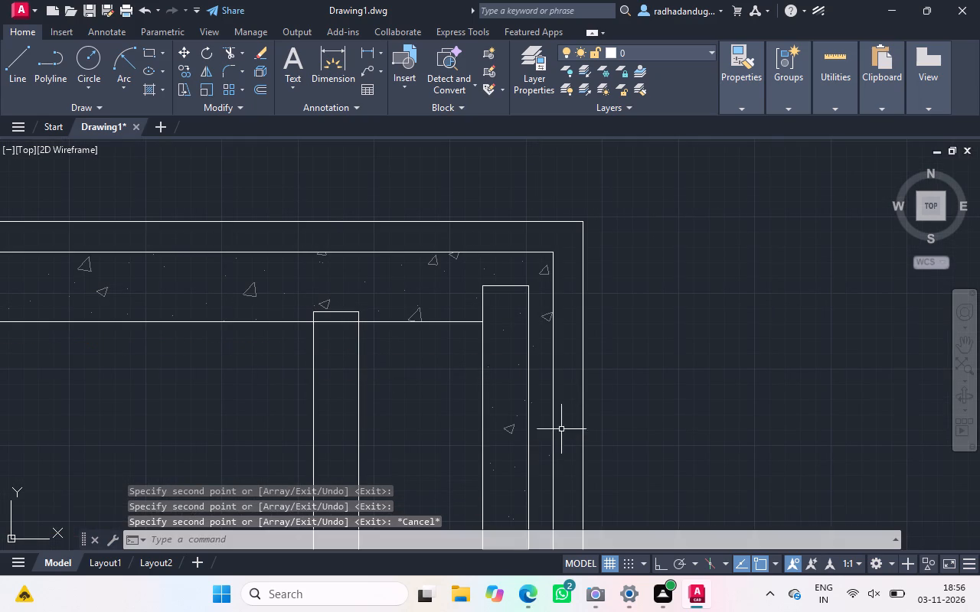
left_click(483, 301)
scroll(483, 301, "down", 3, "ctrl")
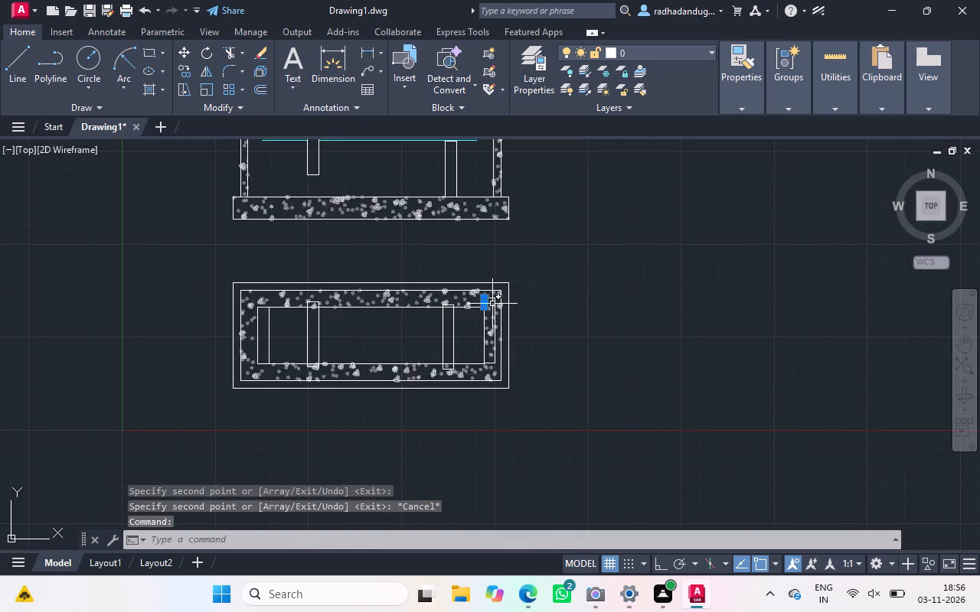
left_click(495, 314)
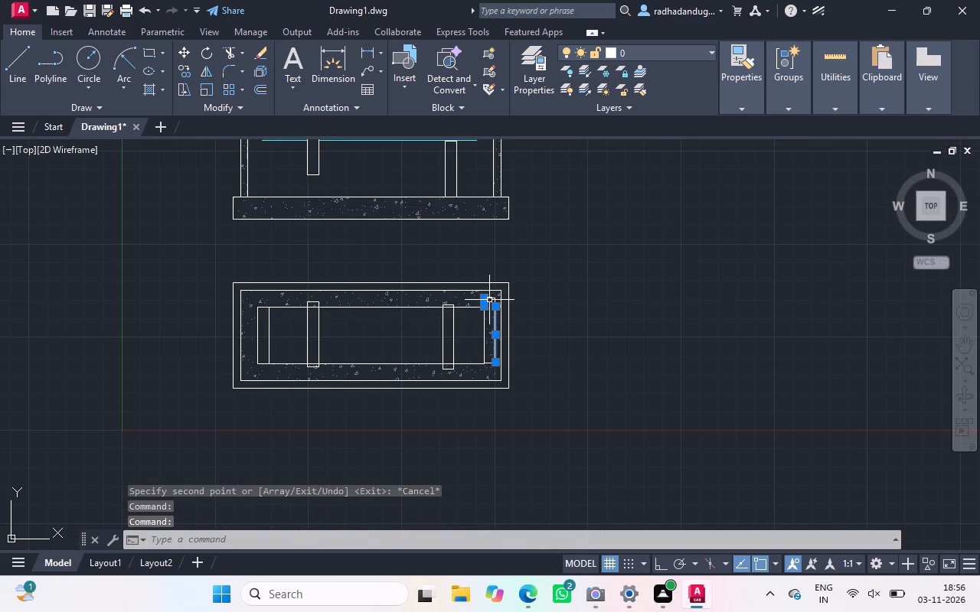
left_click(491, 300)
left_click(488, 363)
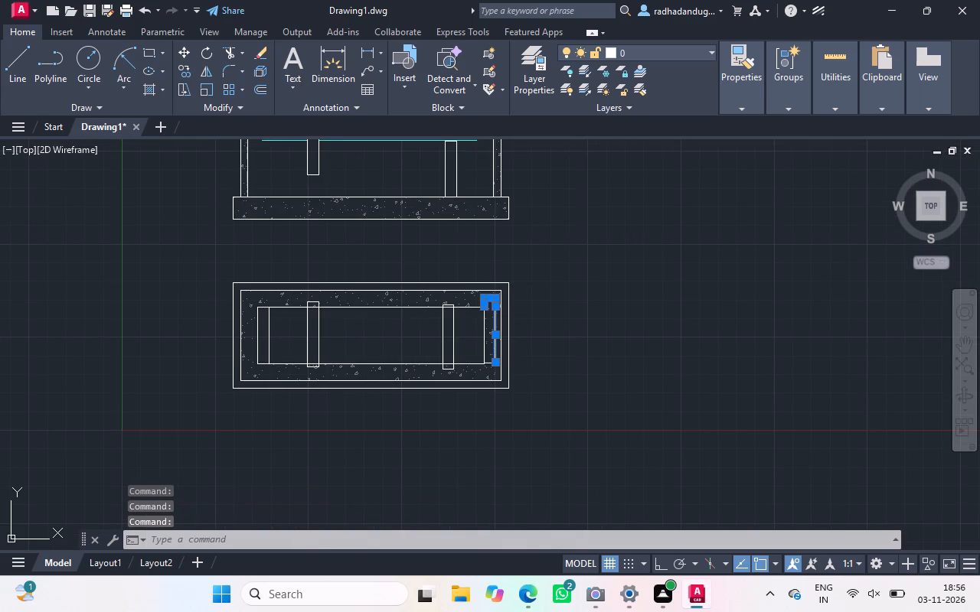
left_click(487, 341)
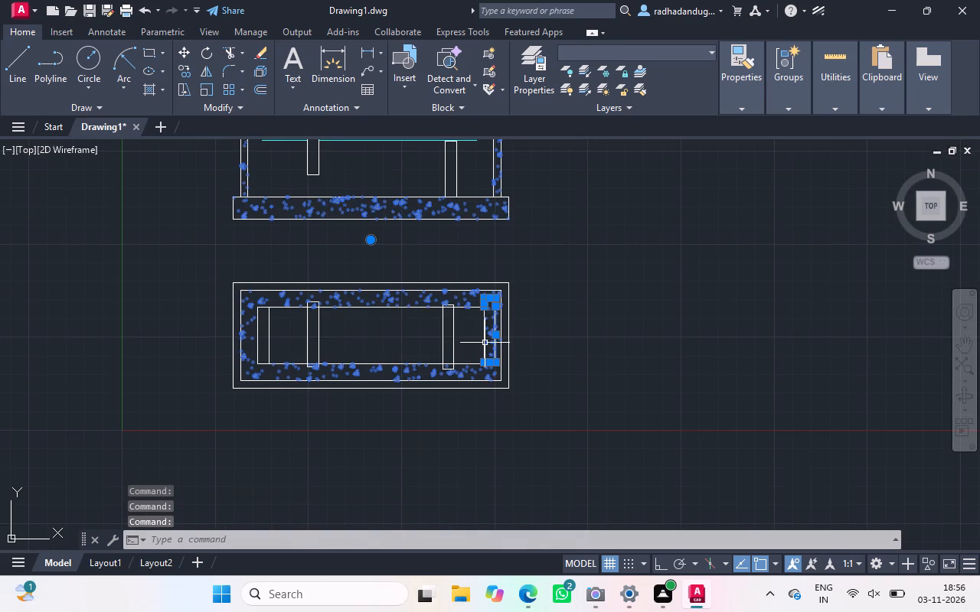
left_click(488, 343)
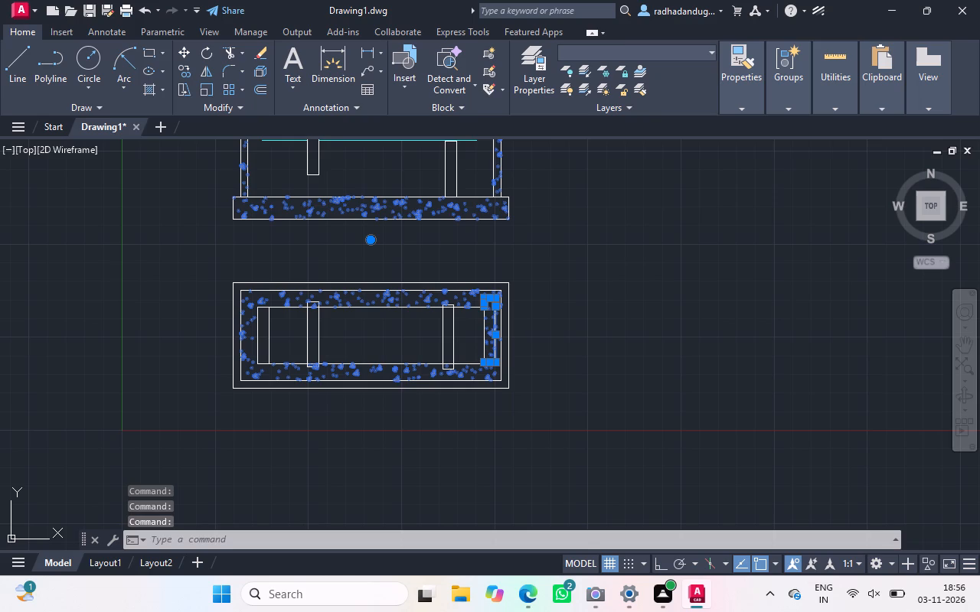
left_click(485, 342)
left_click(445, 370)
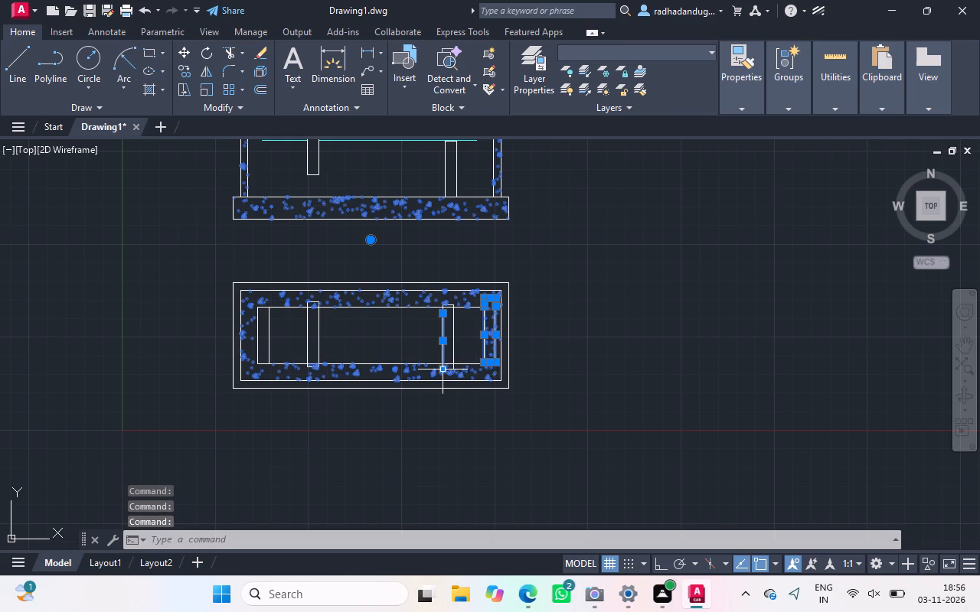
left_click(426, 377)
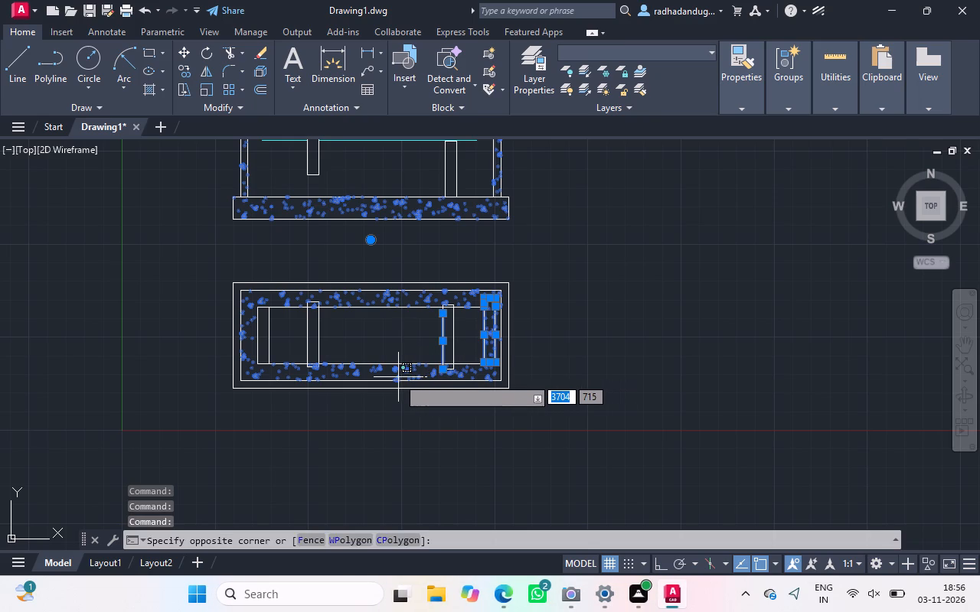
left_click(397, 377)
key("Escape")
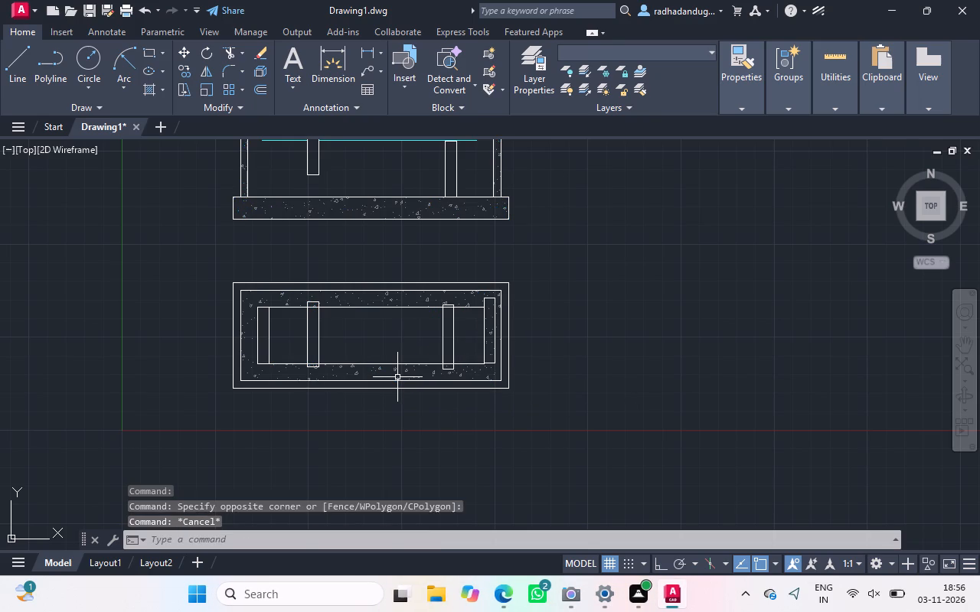
Erase the sides, top, upper-left segment and bottom edge of the stray wall copy at the inner tank's upper-right corner.
left_click(483, 334)
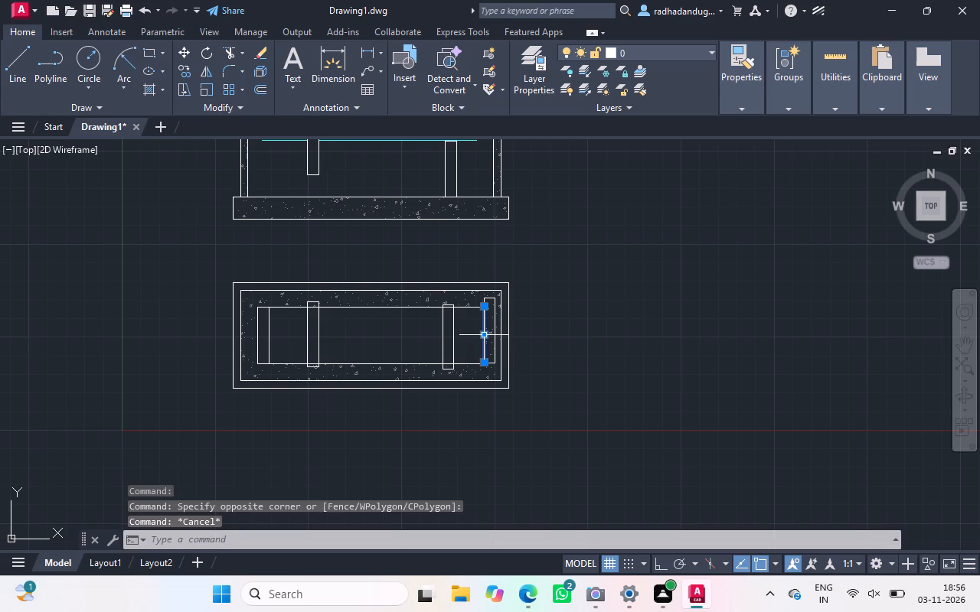
left_click(496, 362)
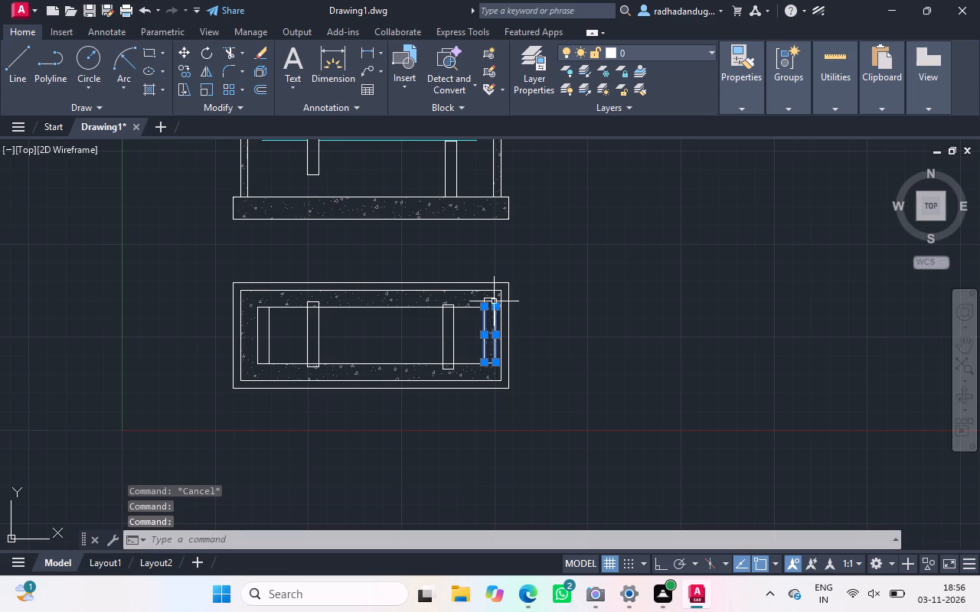
left_click(491, 299)
scroll(491, 299, "up", 2, "ctrl")
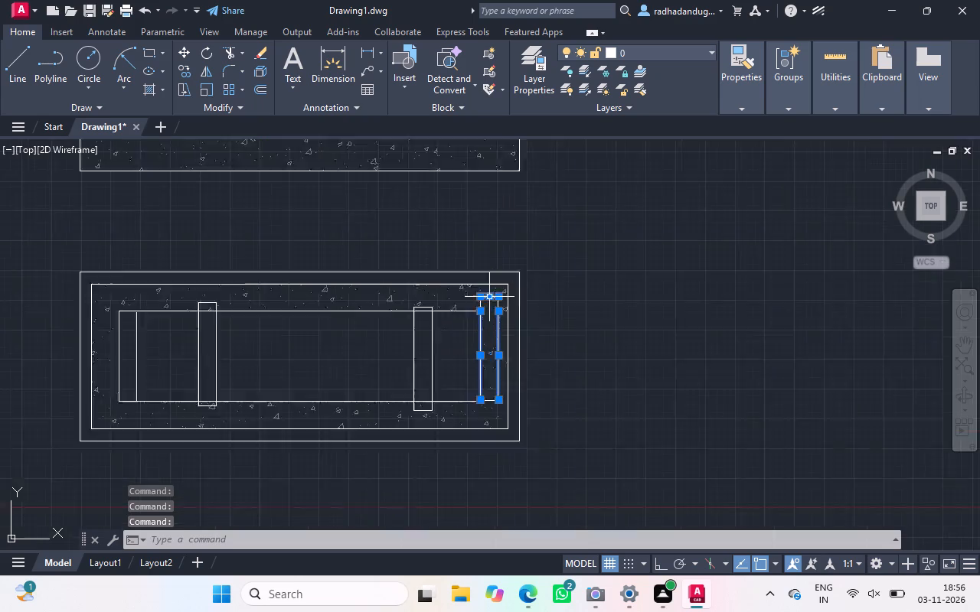
scroll(491, 299, "up", 3, "ctrl")
left_click(426, 324)
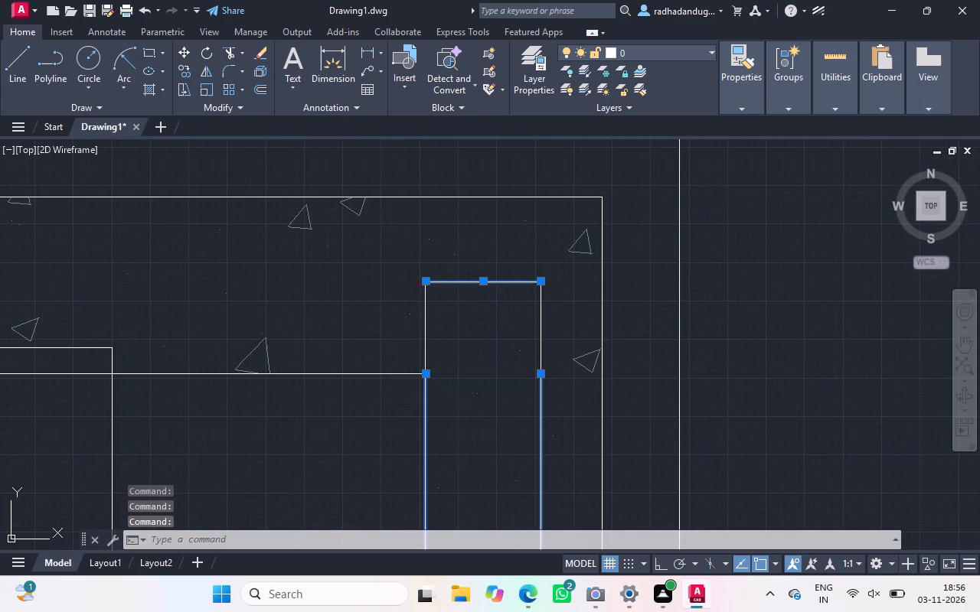
scroll(426, 324, "down", 4, "ctrl")
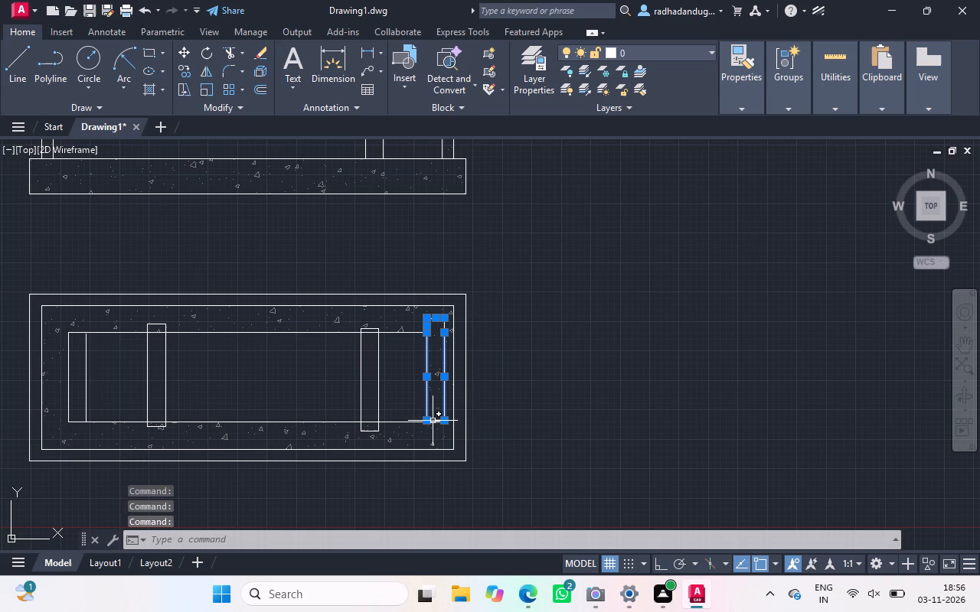
left_click(433, 421)
key("Delete")
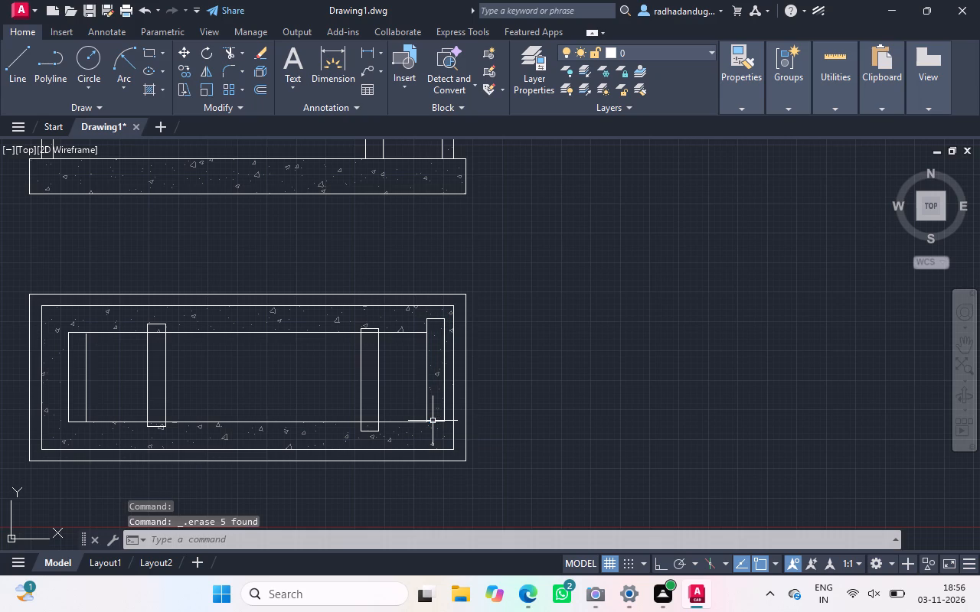
Erase the overlapping stray copy's top edge, upper-left segment, long right side and bottom edge at the same corner.
left_click(438, 320)
key("Delete")
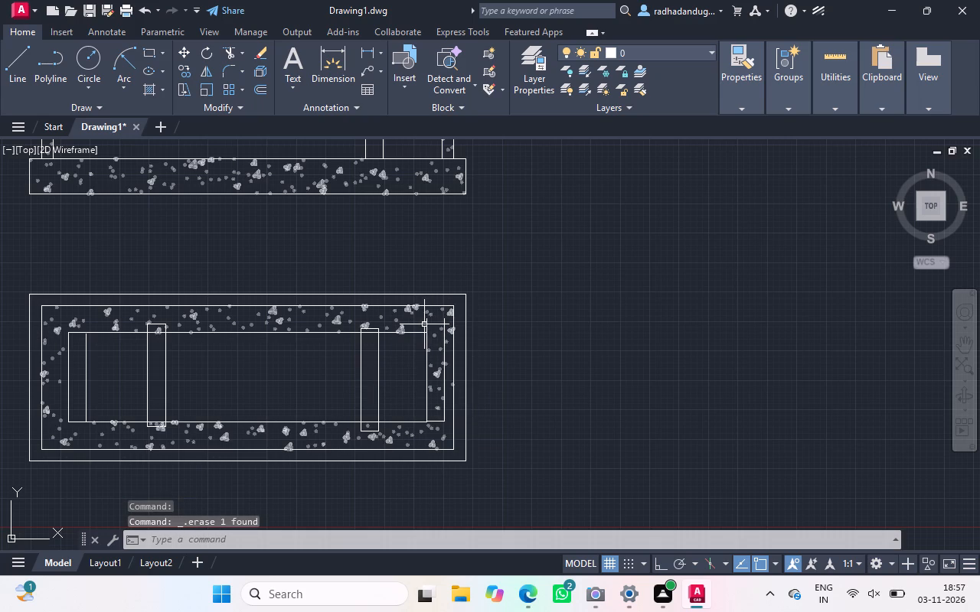
left_click(426, 324)
key("Delete")
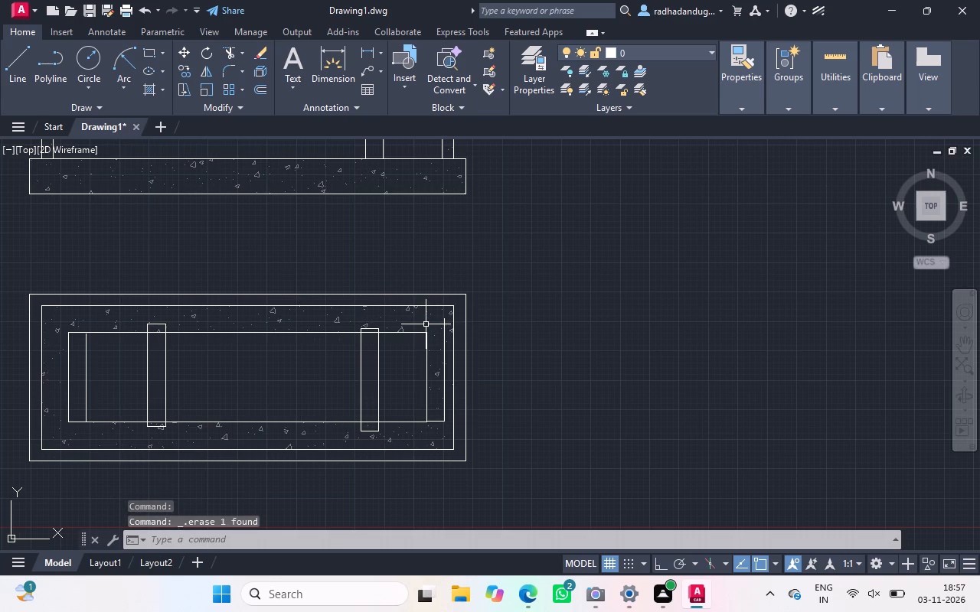
left_click(444, 341)
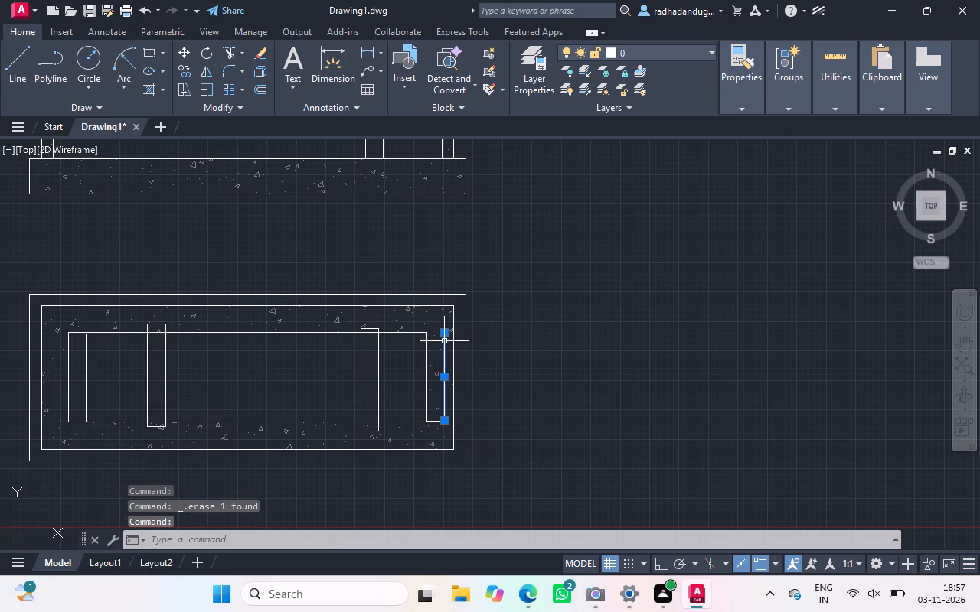
key("Delete")
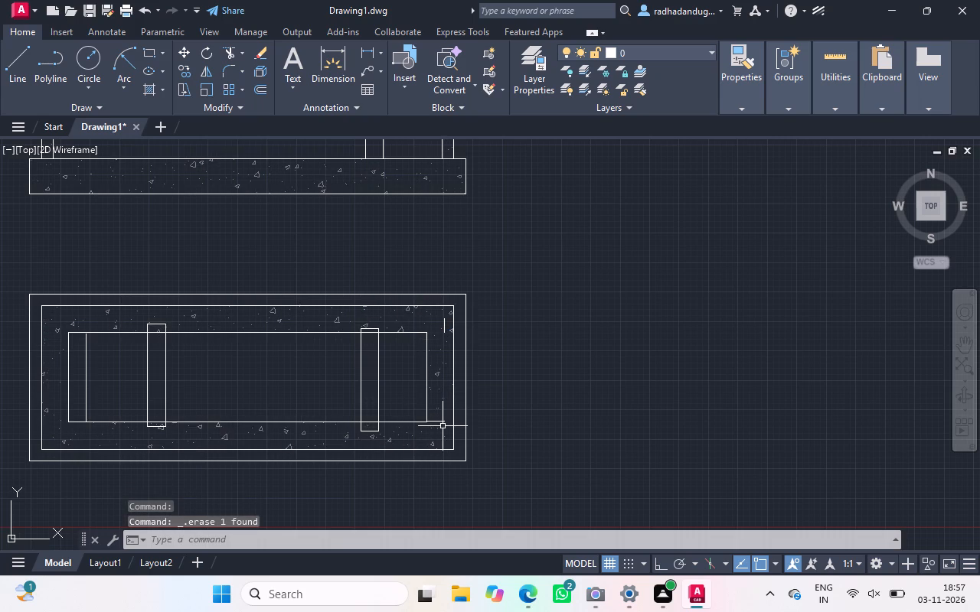
left_click(439, 421)
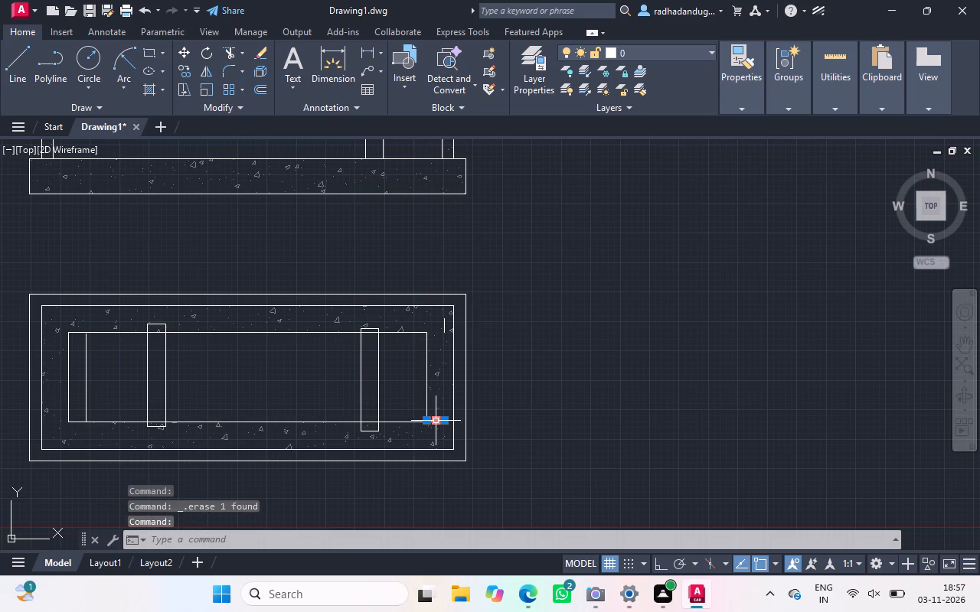
key("Delete")
scroll(301, 252, "down", 3, "ctrl")
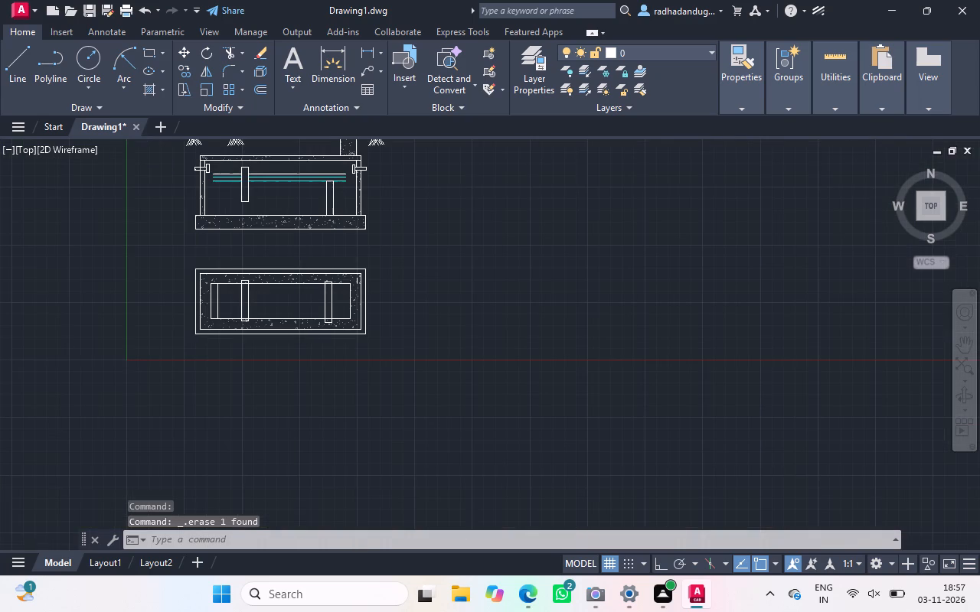
Erase the leftover vertical line just inside the inner tank outline's left edge in the plan view.
scroll(301, 252, "up", 1, "ctrl")
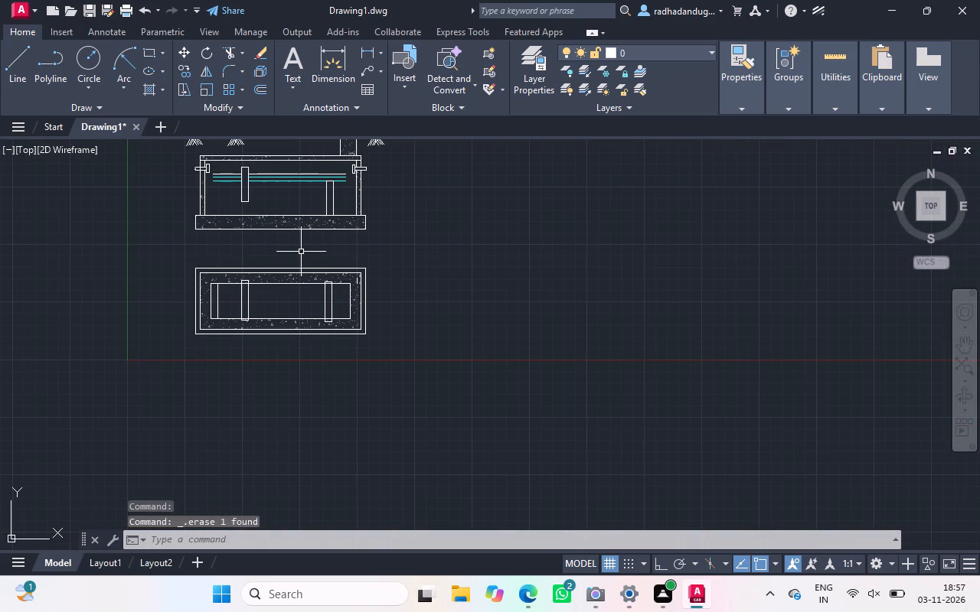
key("Escape")
key("Escape")
key("Escape")
key("Escape")
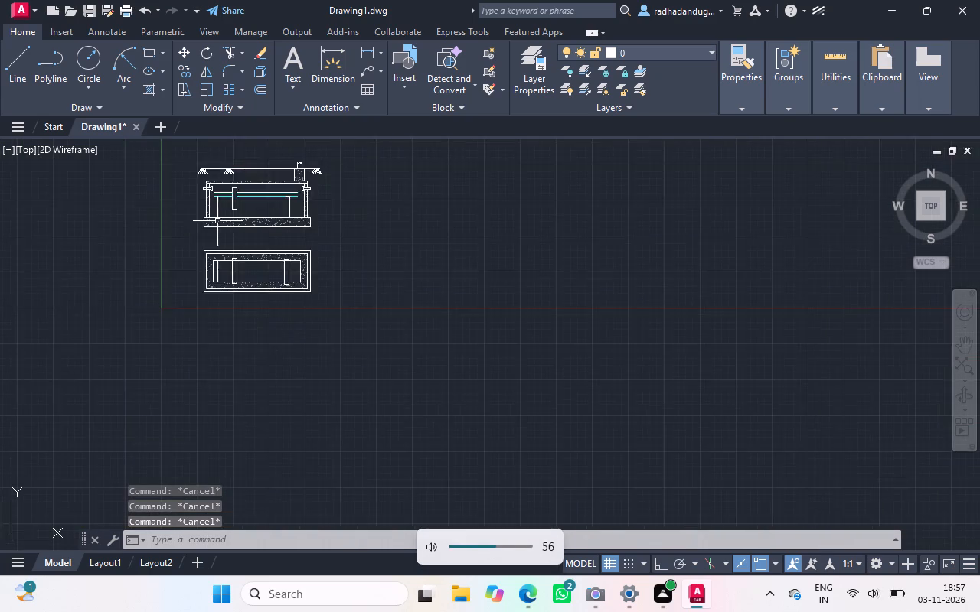
scroll(230, 250, "up", 5)
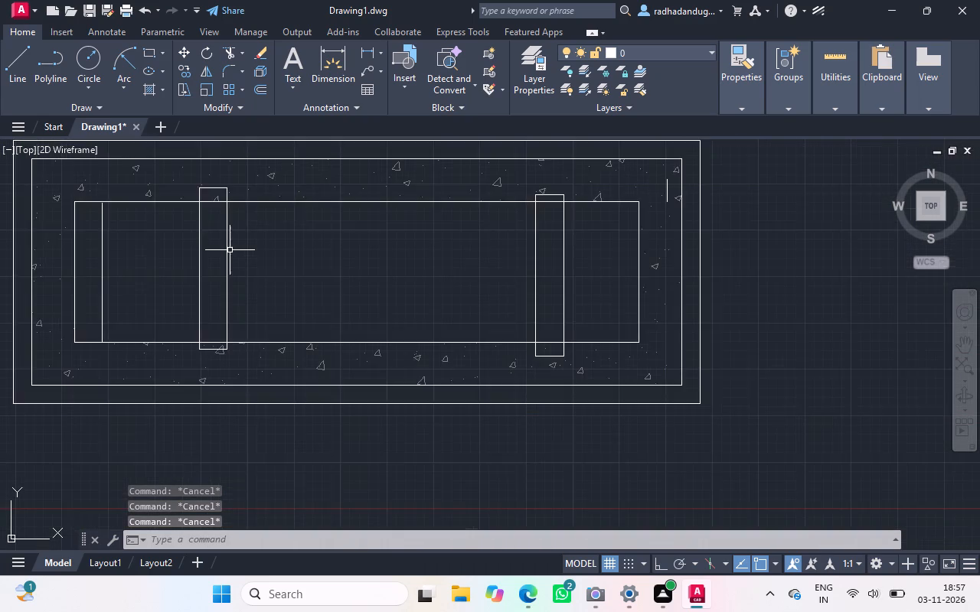
scroll(230, 250, "up", 1)
scroll(230, 250, "down", 1, "ctrl")
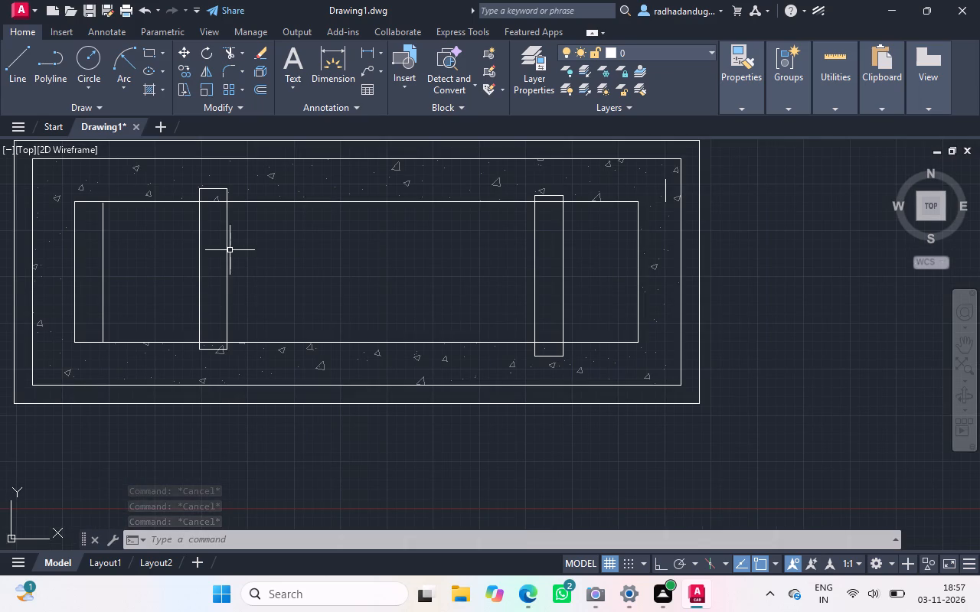
left_click(103, 285)
key("Delete")
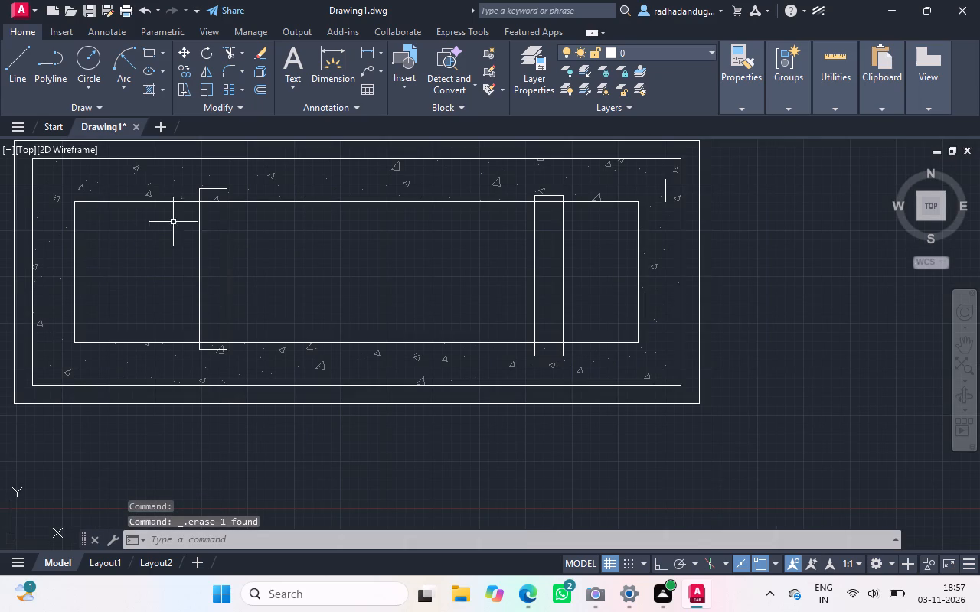
Trim the inner tank outline's upper and lower edges where they cross both internal walls in the plan.
type("tr")
key("space")
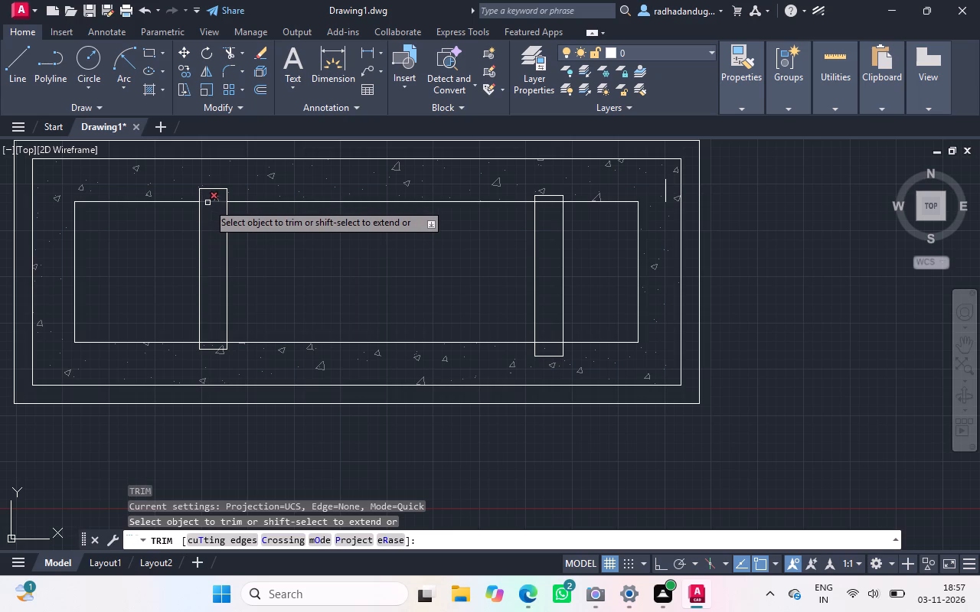
left_click(208, 203)
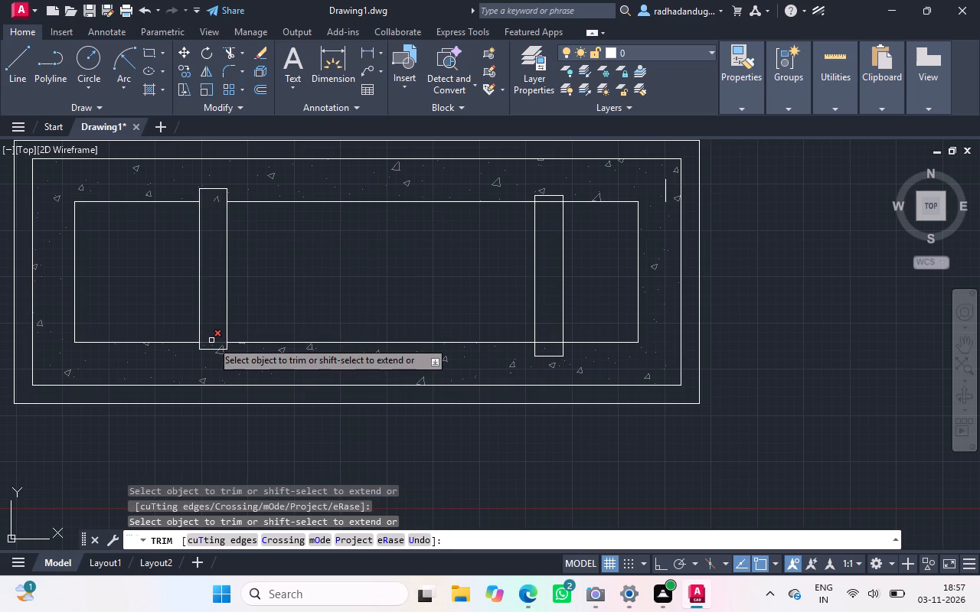
left_click(211, 340)
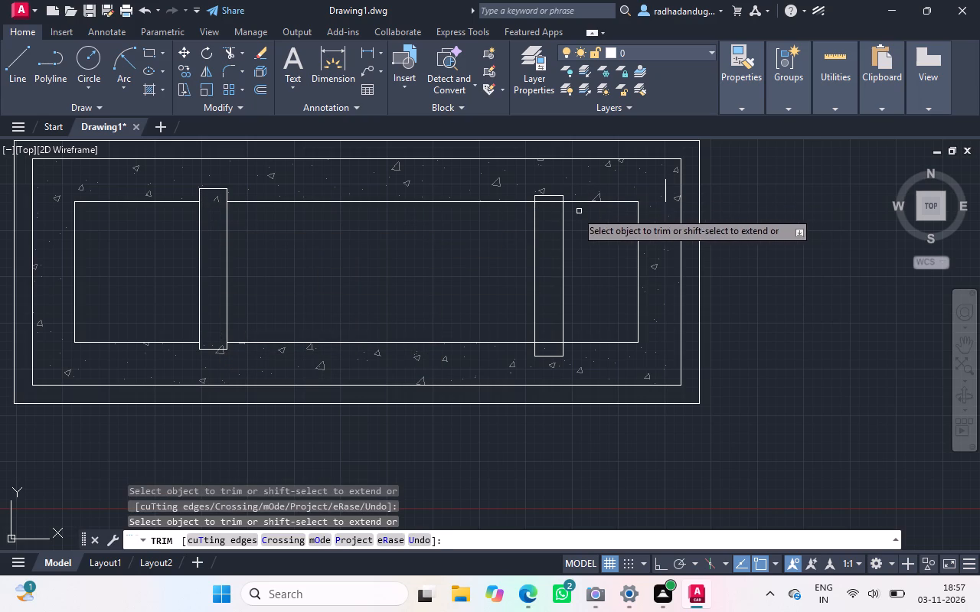
left_click(553, 202)
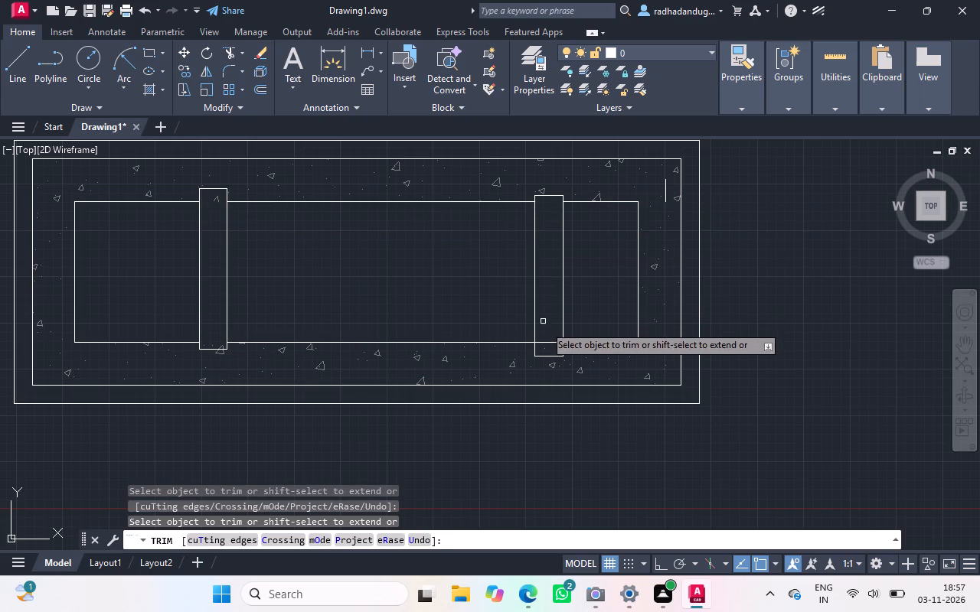
left_click(545, 342)
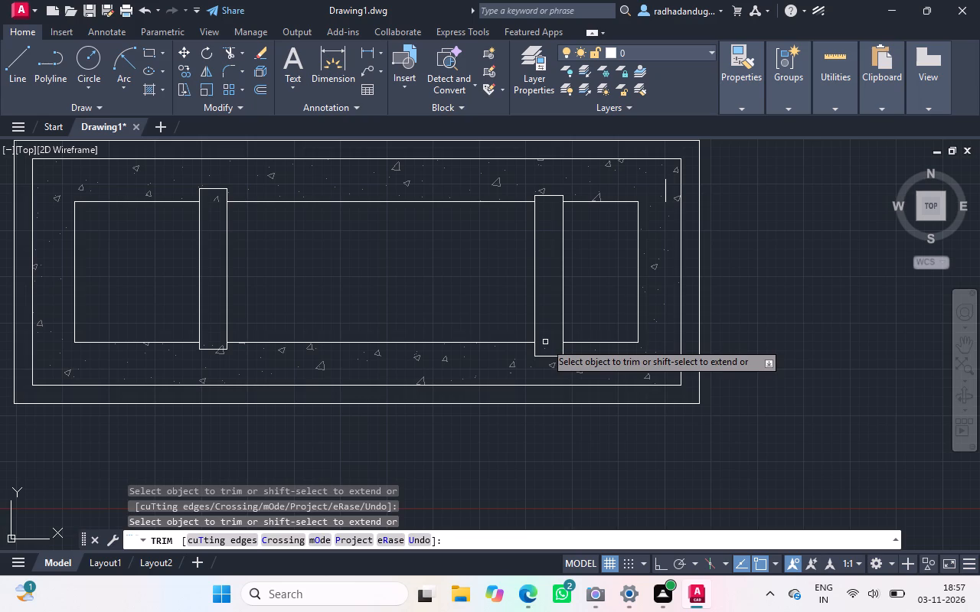
key("Escape")
key("Escape")
key("Escape")
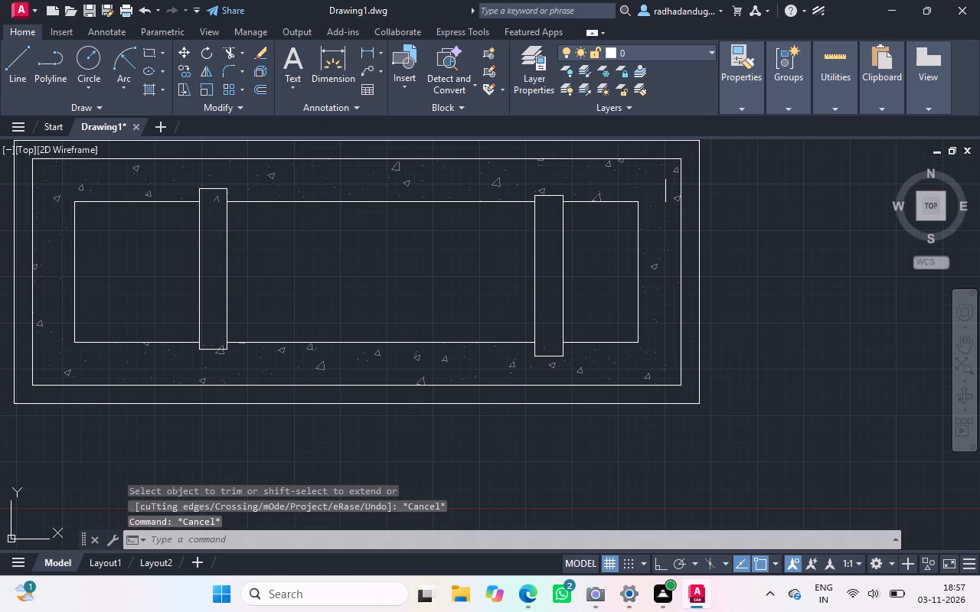
Hatch both internal walls in the plan with the AR-CONC pattern at scale 1.
type("h")
key("space")
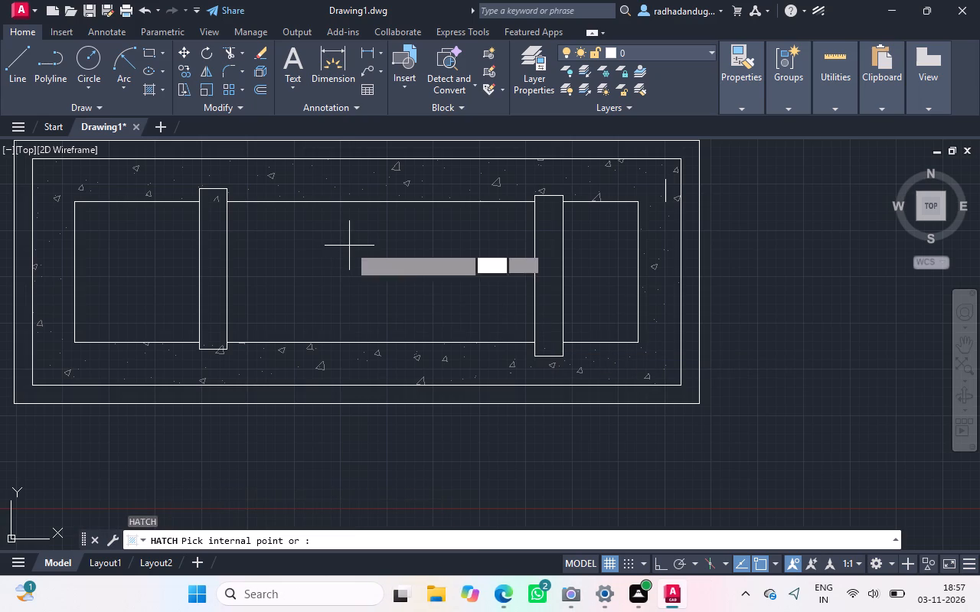
left_click(313, 72)
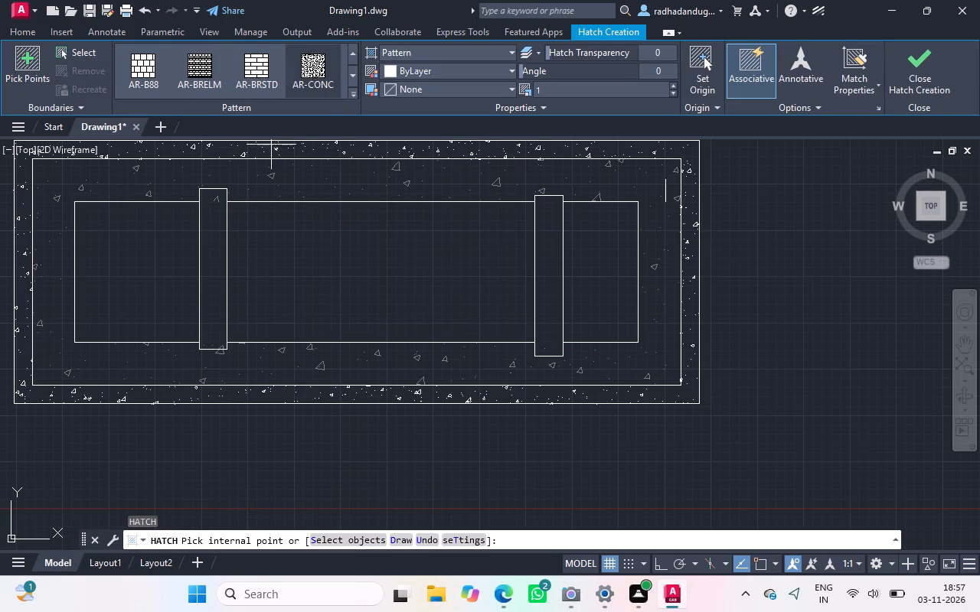
left_click(213, 256)
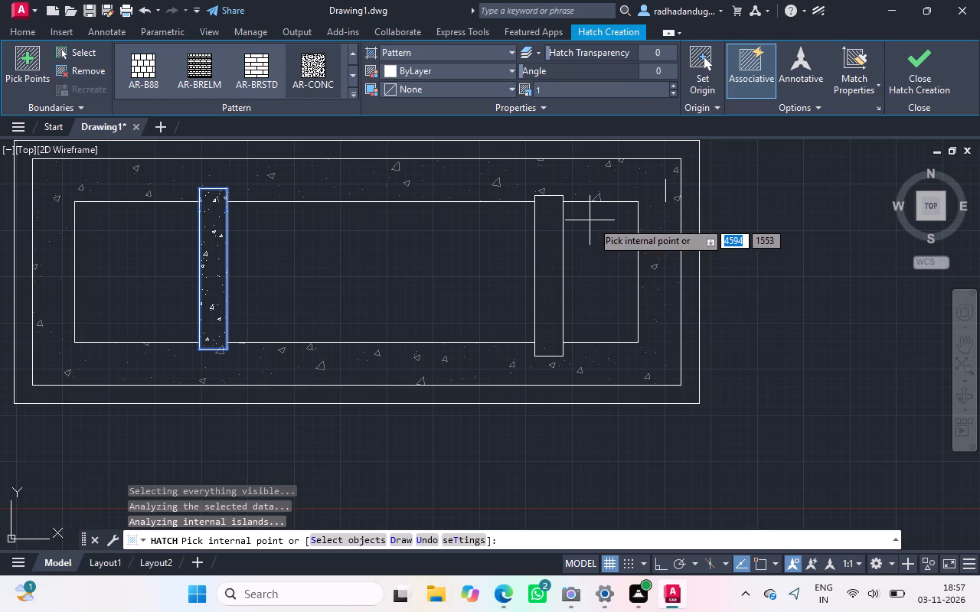
left_click(550, 267)
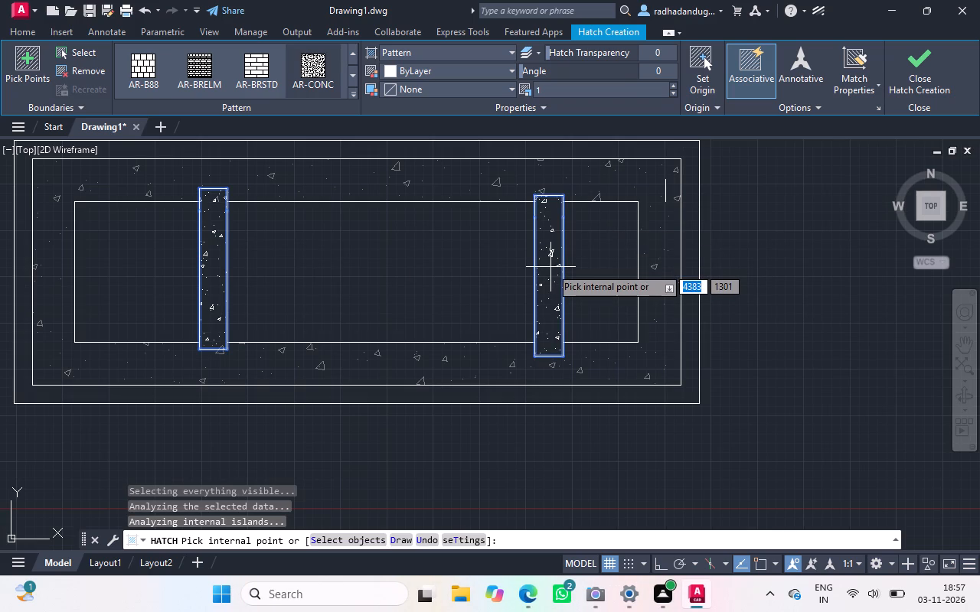
key("Escape")
key("Escape")
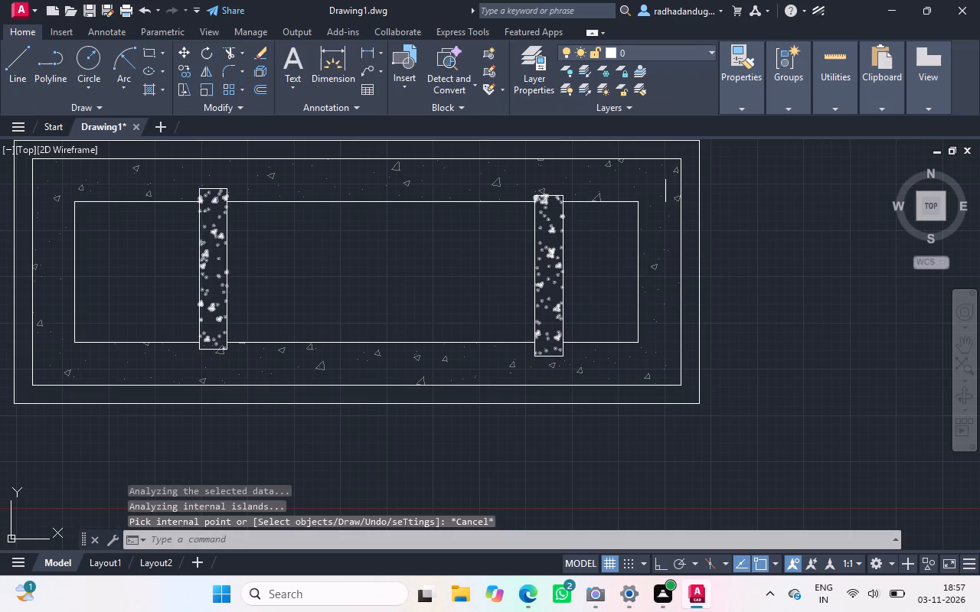
key("Escape")
key("Escape")
key("Escape")
Change the colour of the internal walls' concrete hatch in the plan to Color 8.
double_click(550, 267)
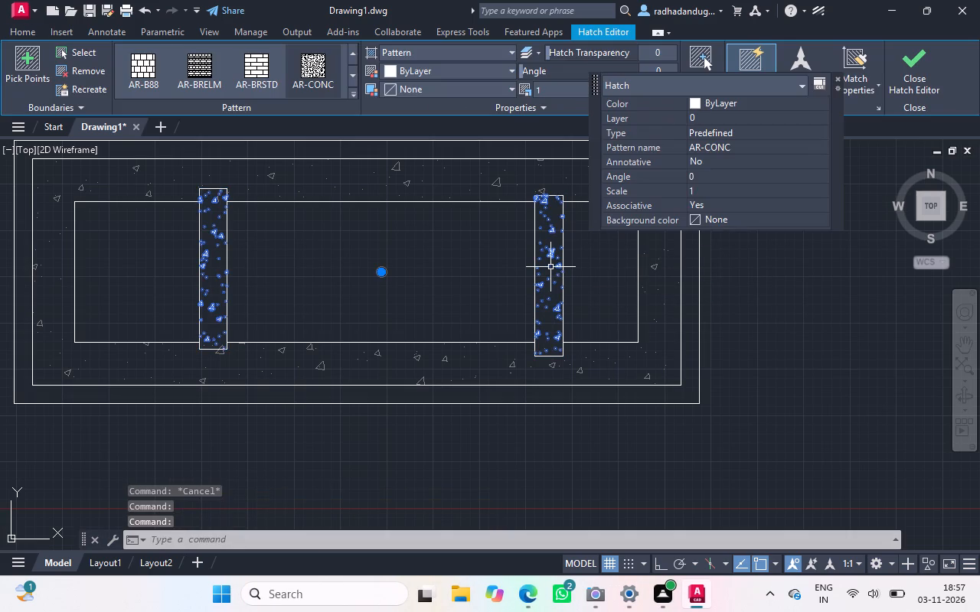
left_click(722, 99)
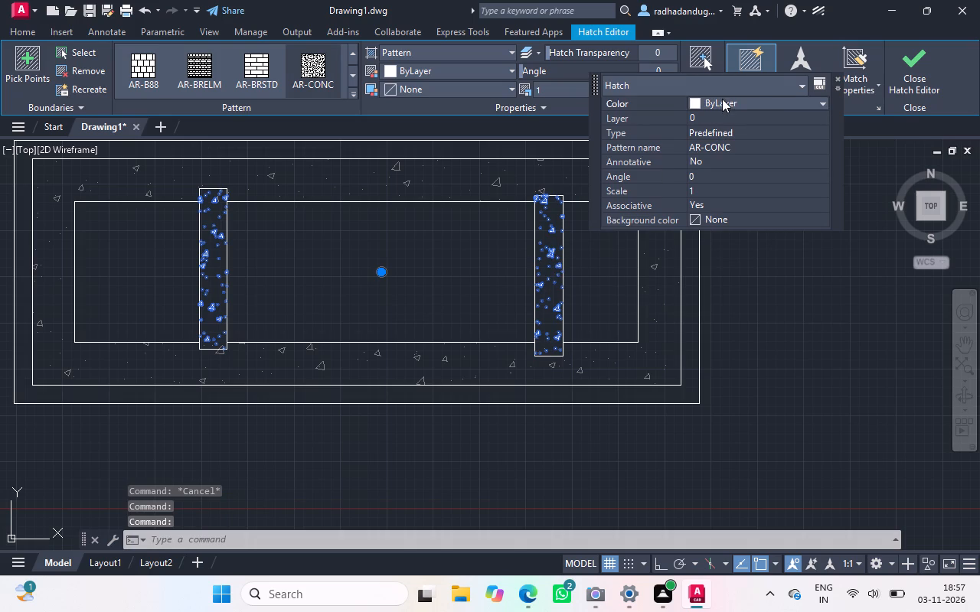
left_click(694, 99)
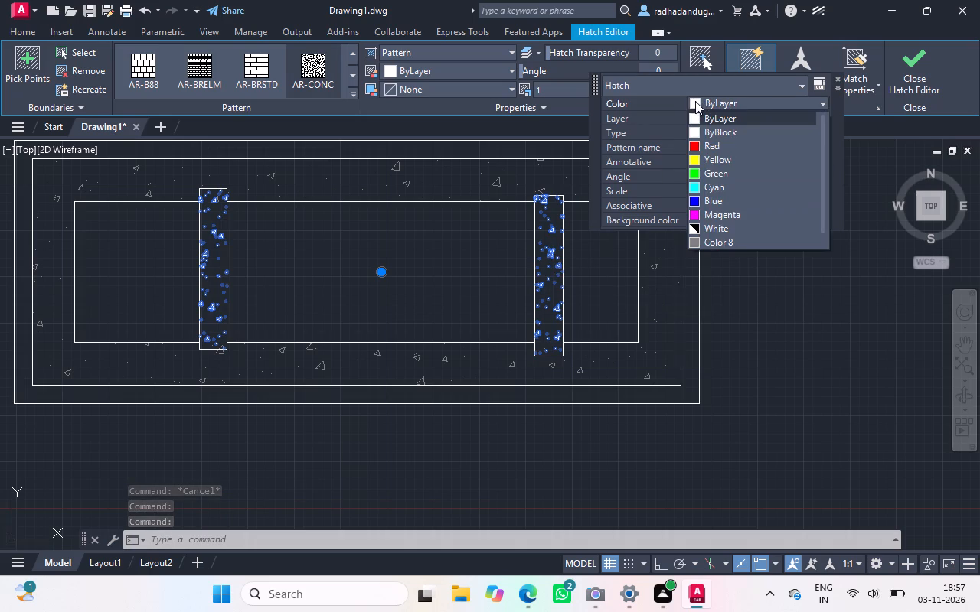
left_click(720, 243)
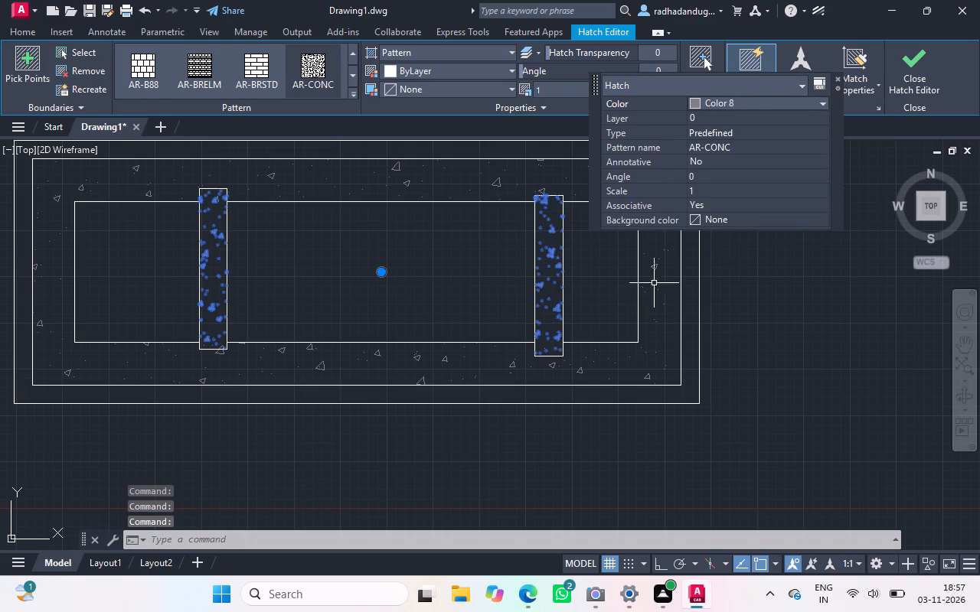
left_click(779, 376)
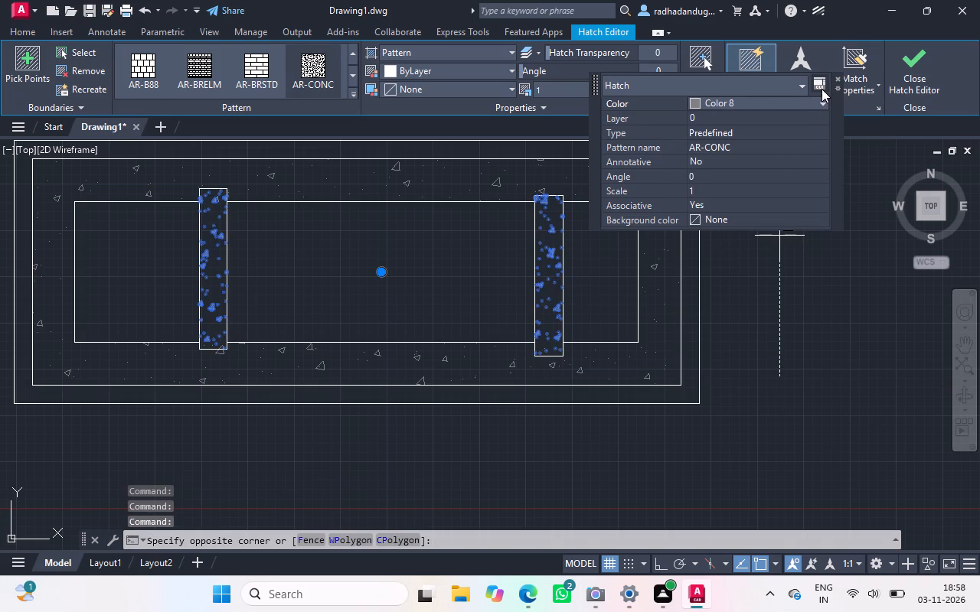
left_click(835, 80)
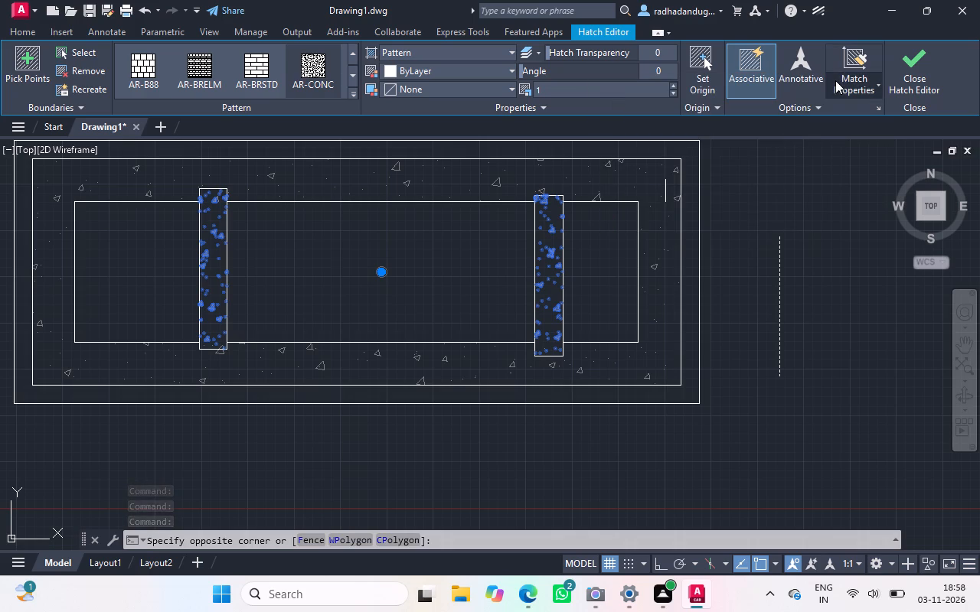
key("Escape")
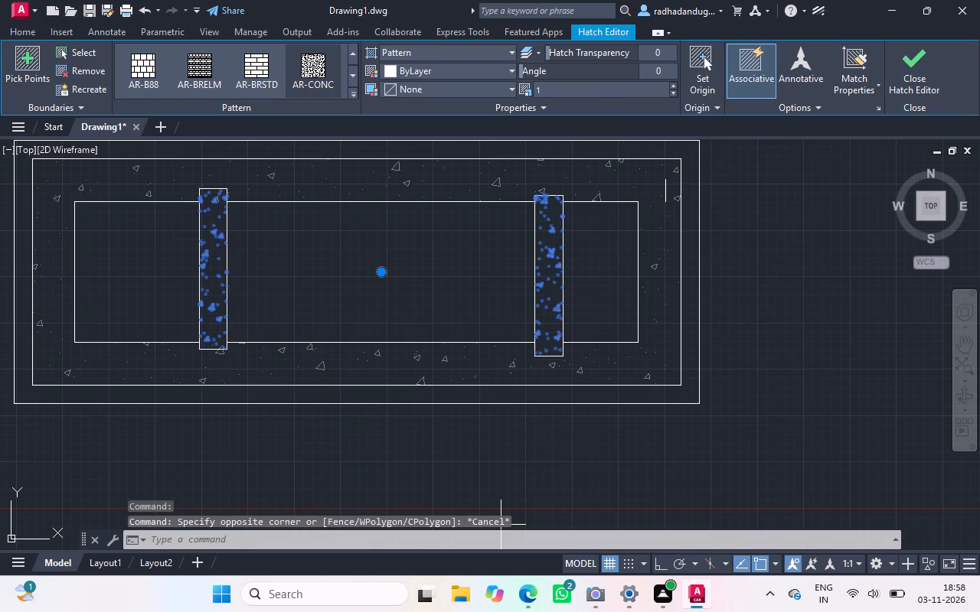
left_click(789, 417)
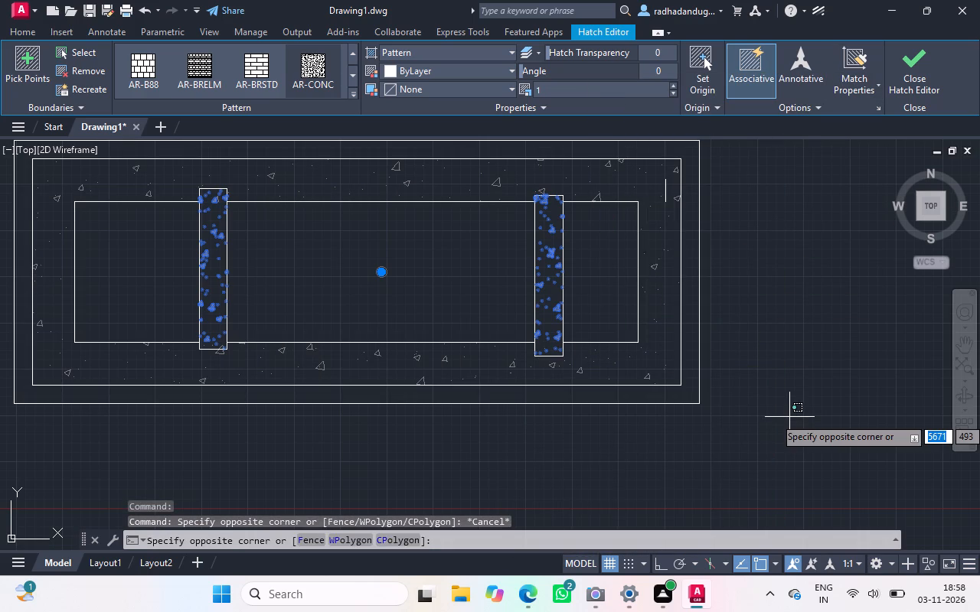
key("Escape")
key("Escape")
scroll(789, 417, "down", 3, "ctrl")
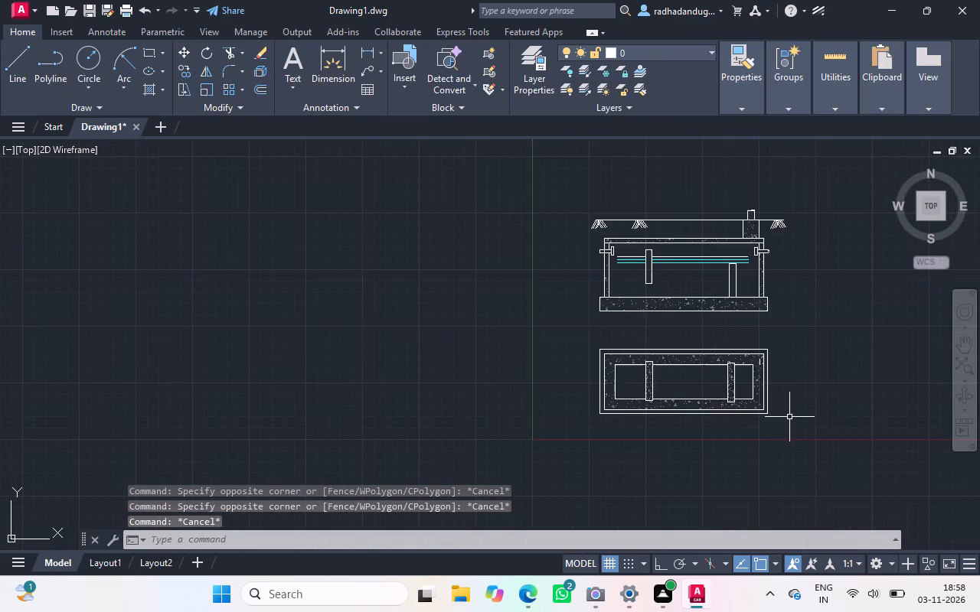
scroll(789, 417, "up", 2, "ctrl")
scroll(789, 417, "down", 1, "ctrl")
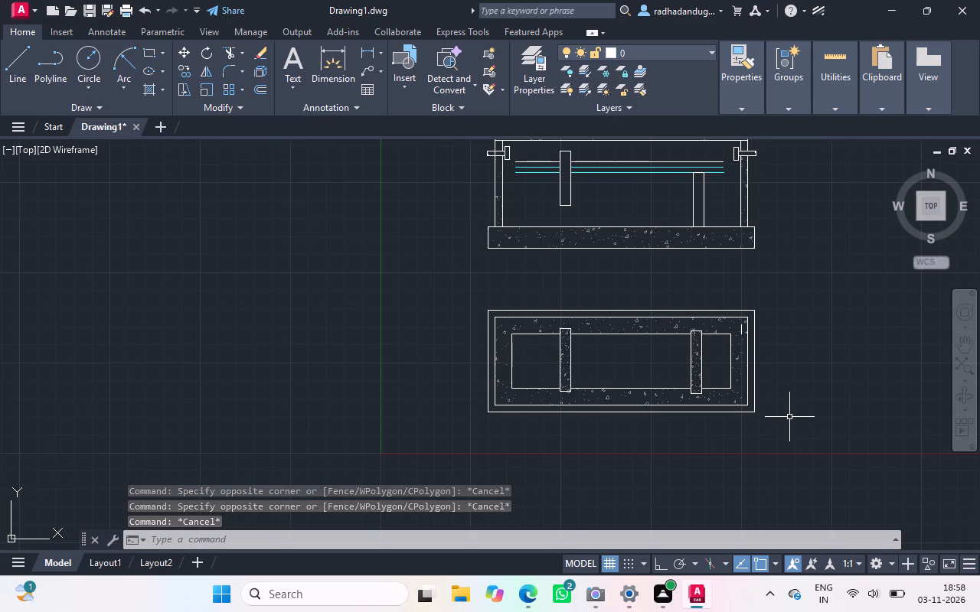
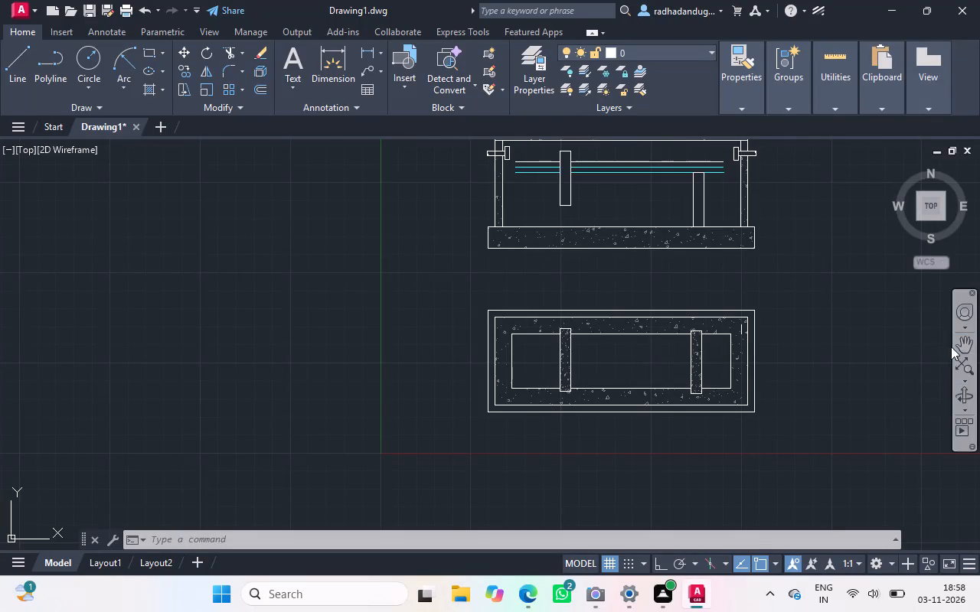
Draw a circle of radius 855 in the empty space beside the tank's plan view.
left_click(965, 344)
left_click_drag(864, 357, 661, 413)
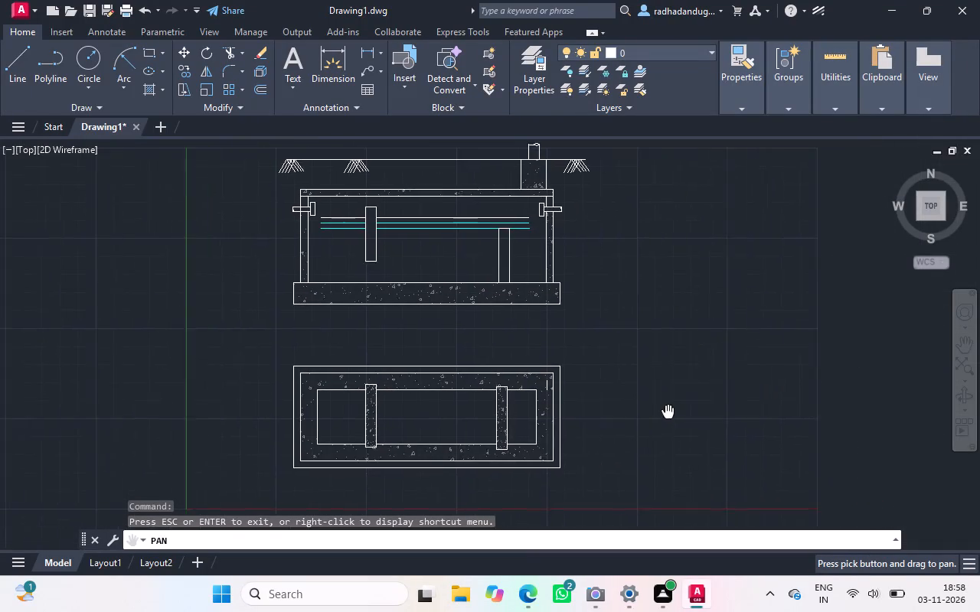
left_click_drag(661, 413, 623, 428)
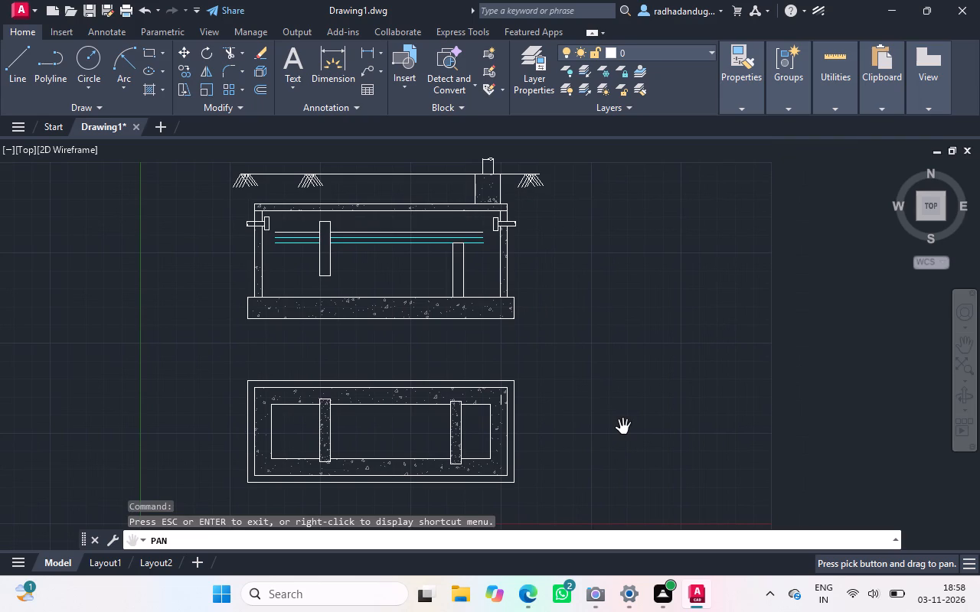
key("Escape")
key("Escape")
key("Escape")
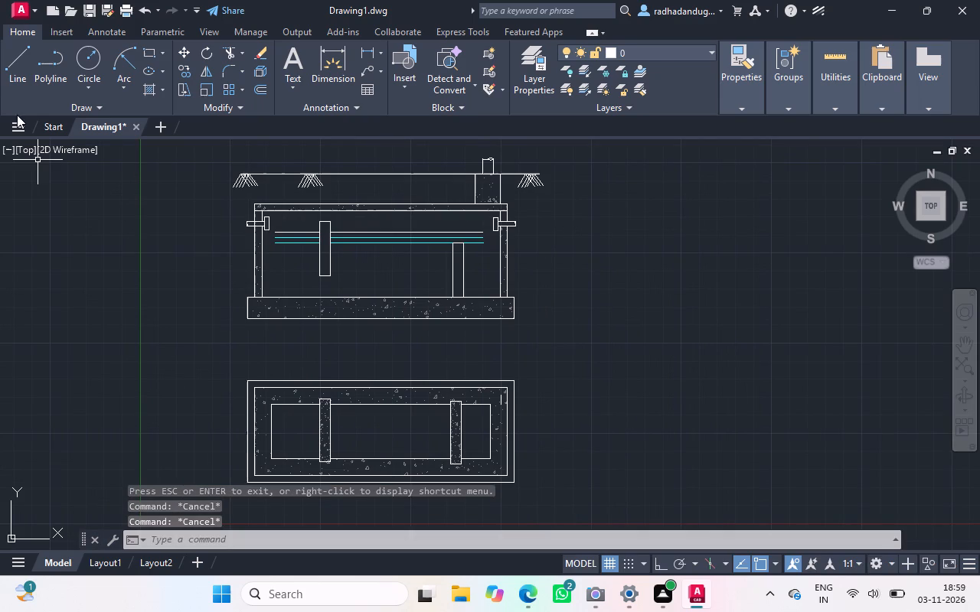
left_click(83, 72)
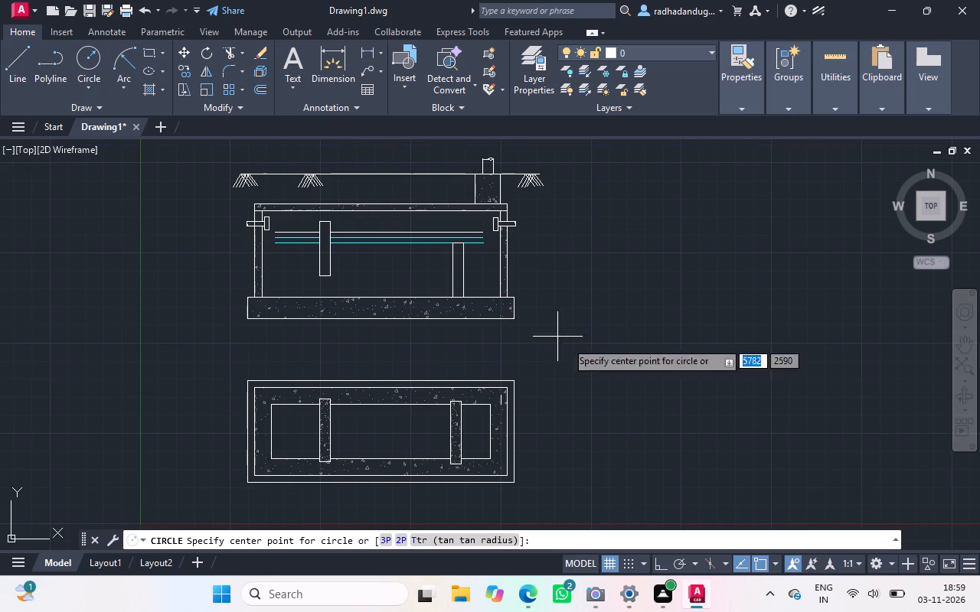
left_click_drag(656, 442, 732, 448)
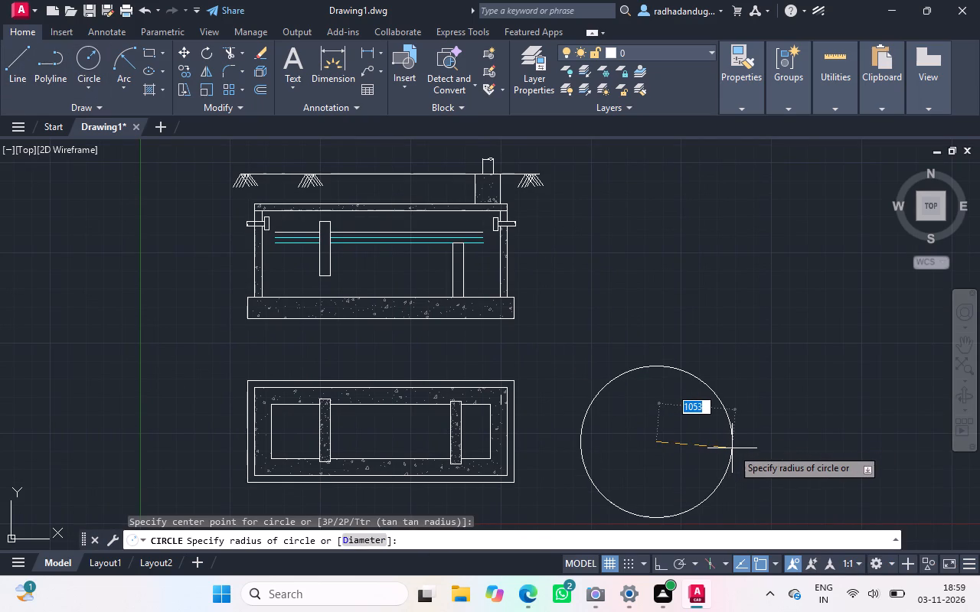
left_click_drag(732, 448, 735, 442)
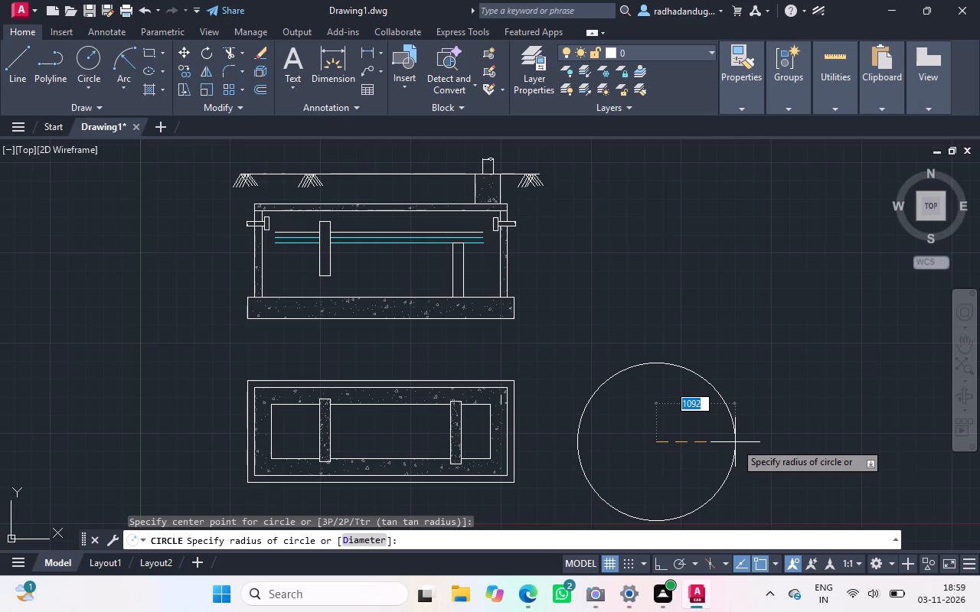
key("8")
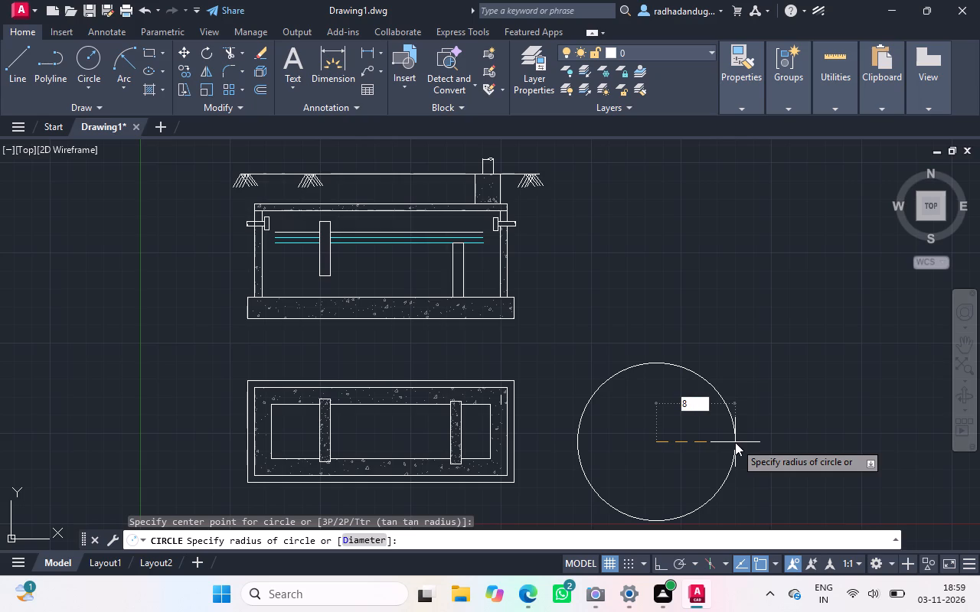
type("55")
key("Return")
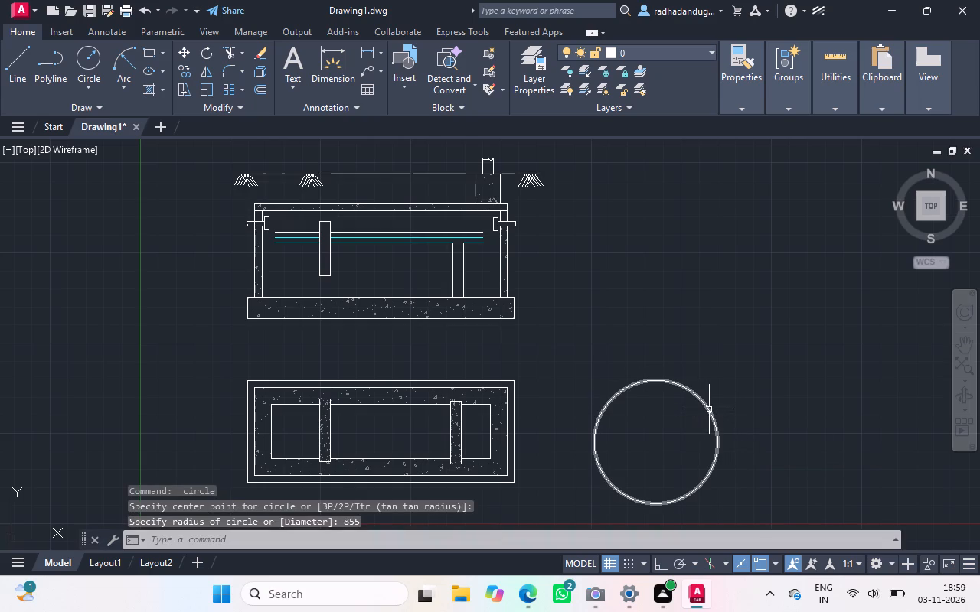
key("Escape")
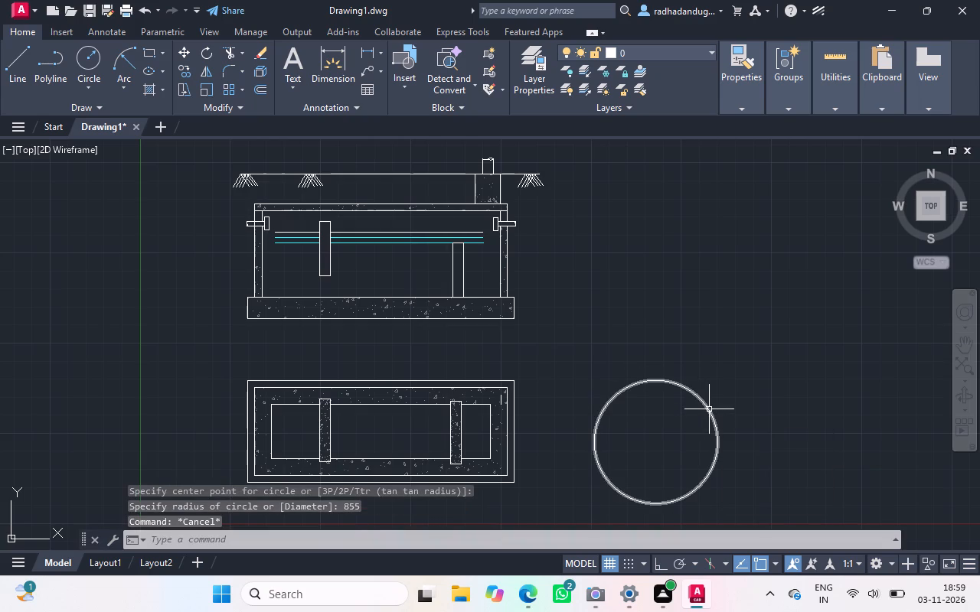
Offset the circle inward by 230 to form a concentric inner circle.
key("o")
key("space")
key("space")
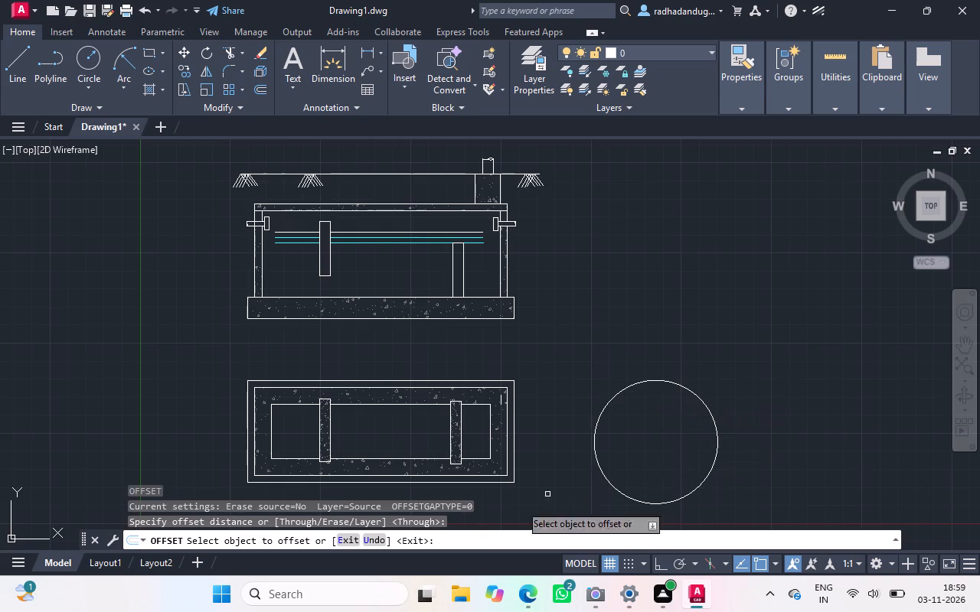
left_click(472, 537)
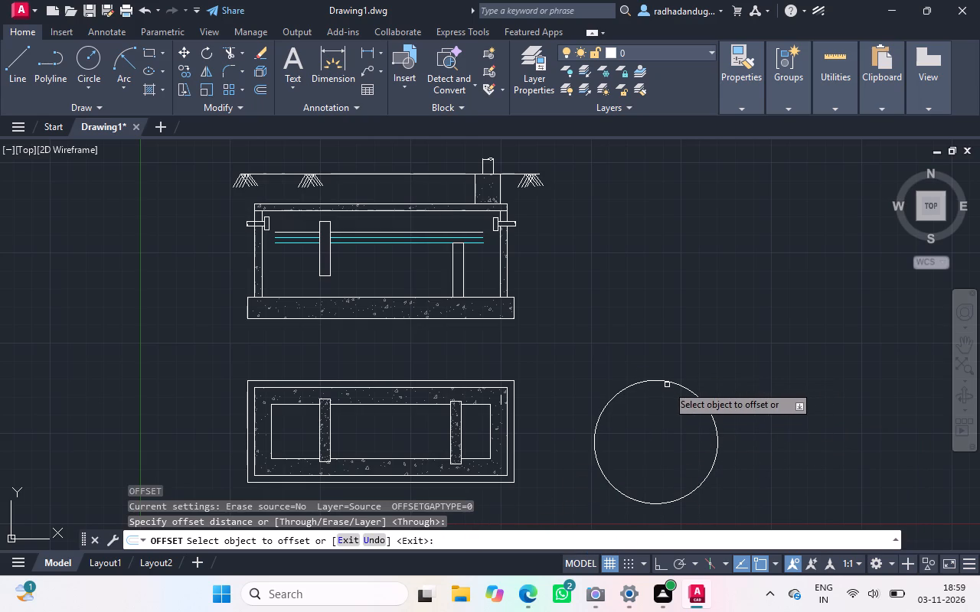
left_click(672, 382)
left_click_drag(672, 382, 672, 391)
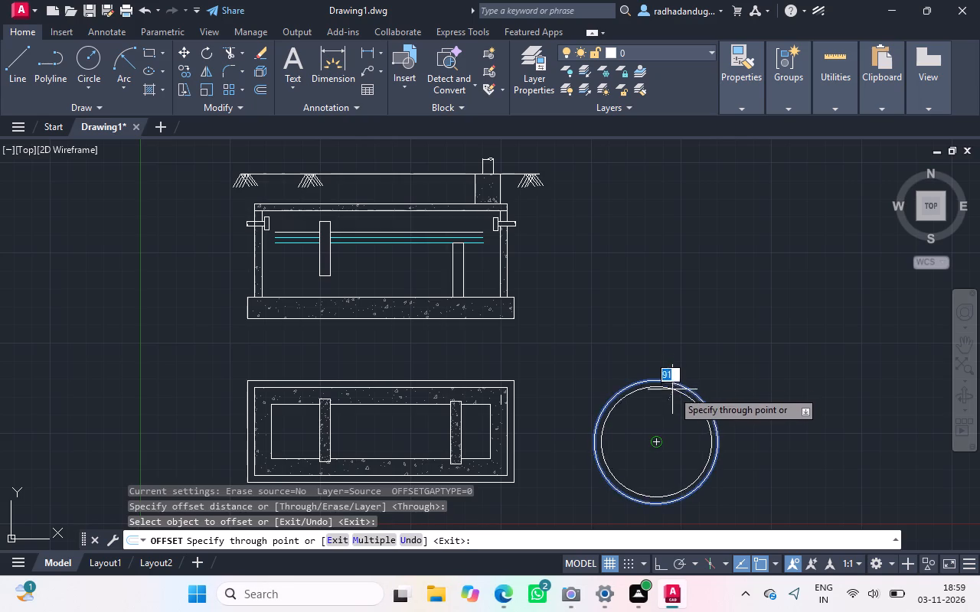
left_click_drag(672, 391, 671, 400)
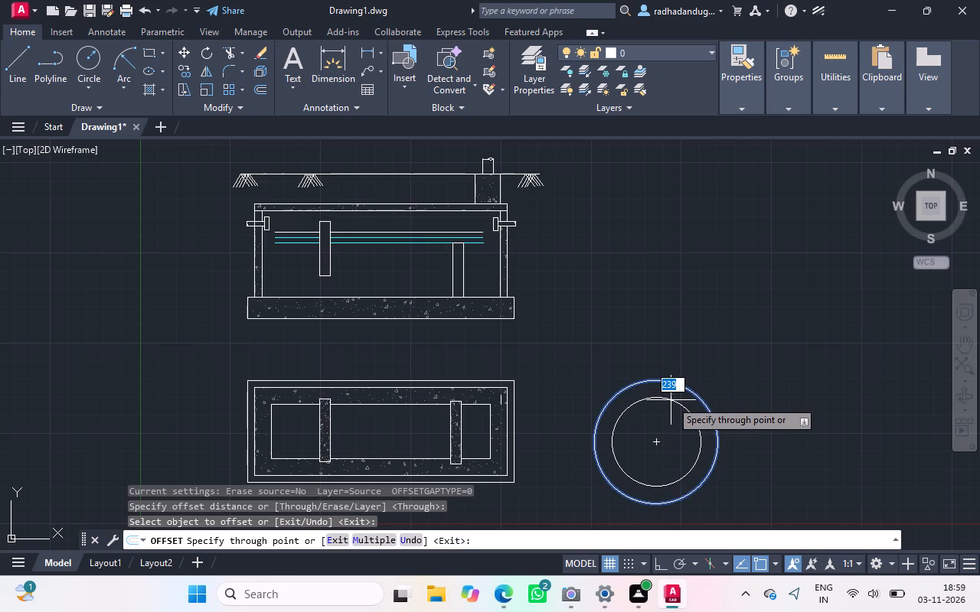
type("23")
key("0")
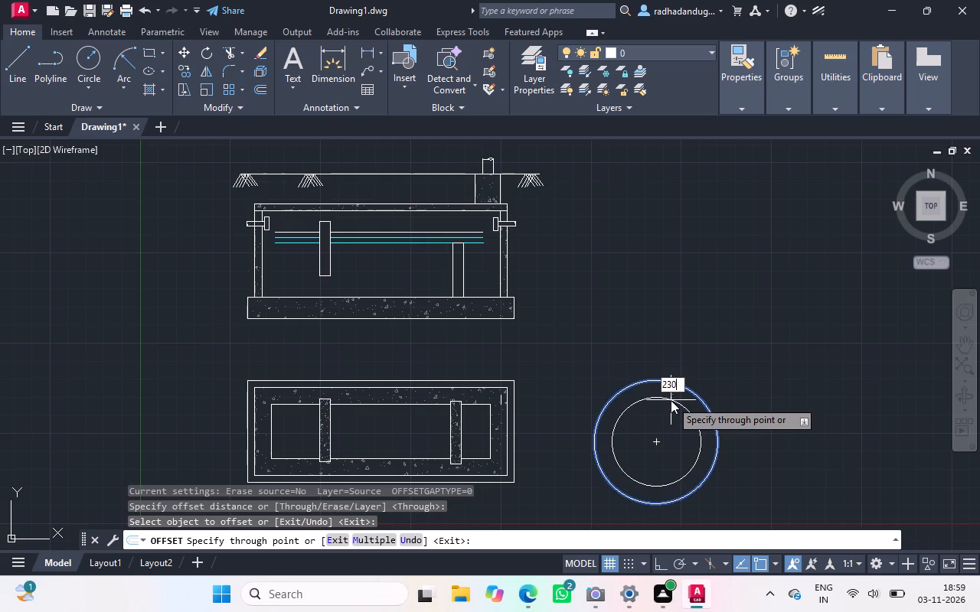
key("space")
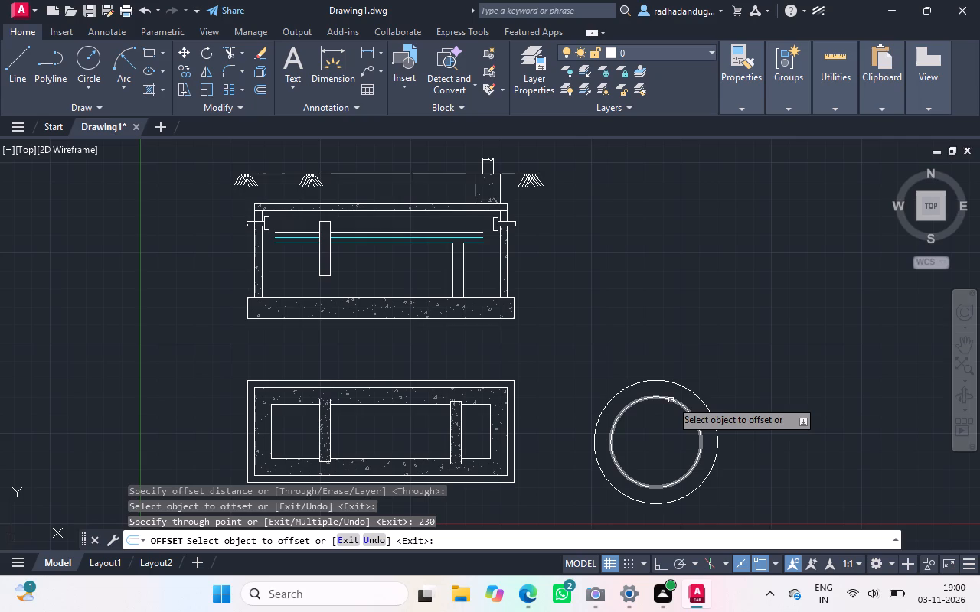
key("Escape")
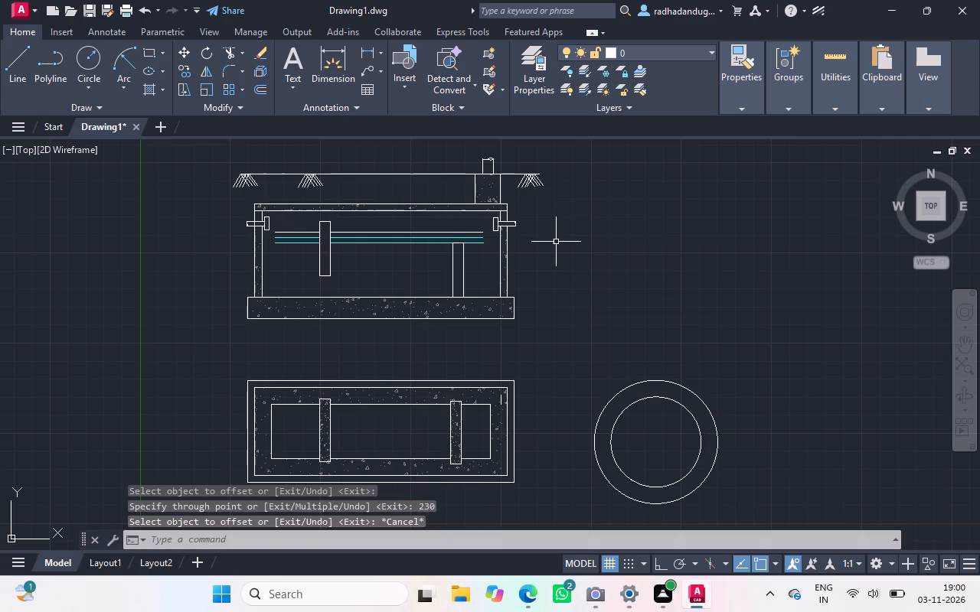
key("Escape")
key("Escape")
key("Escape")
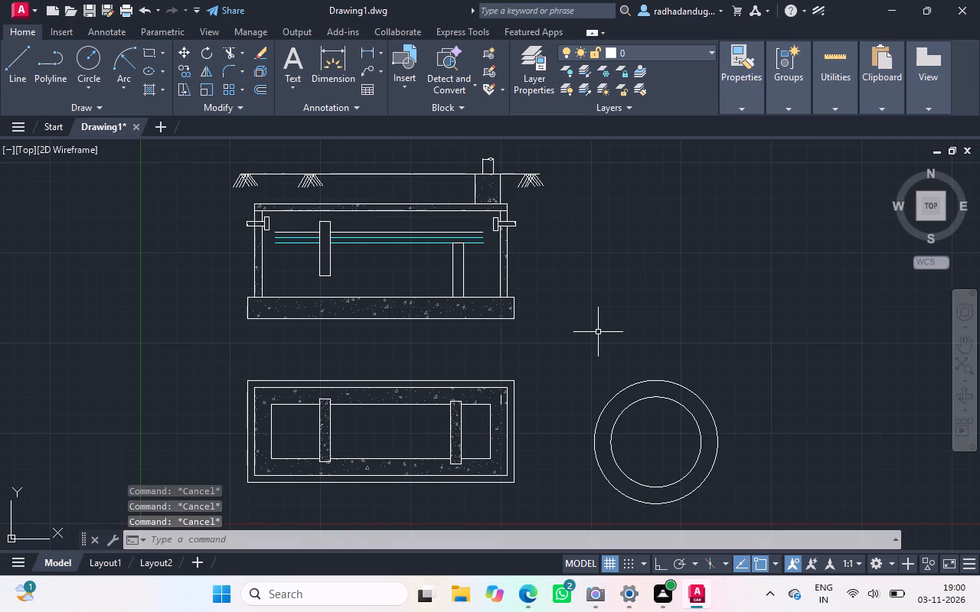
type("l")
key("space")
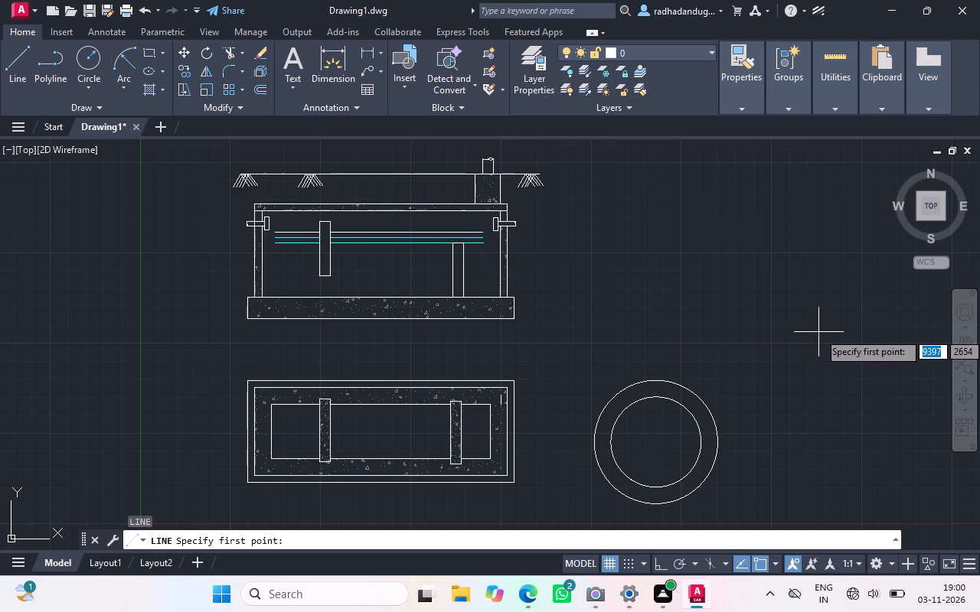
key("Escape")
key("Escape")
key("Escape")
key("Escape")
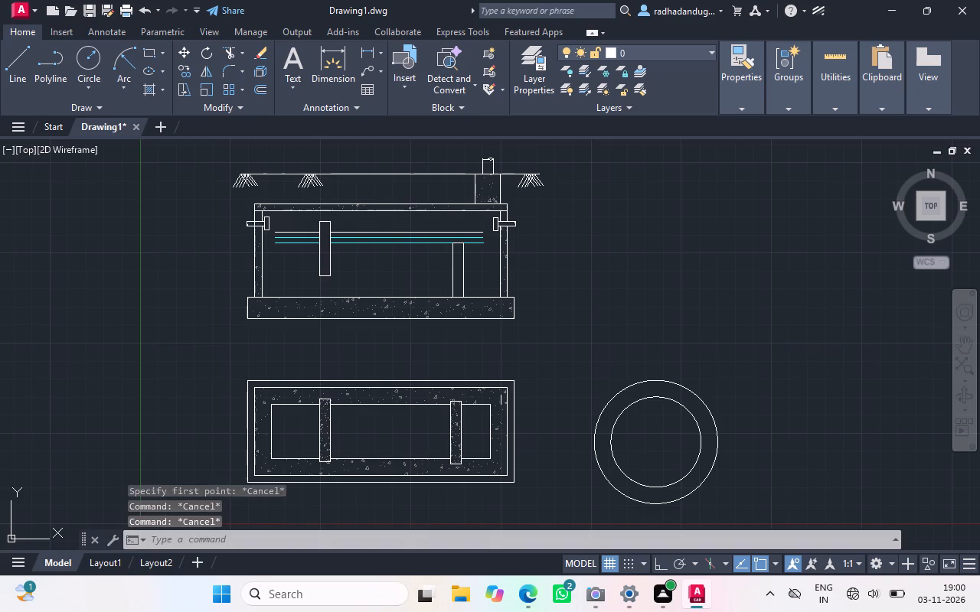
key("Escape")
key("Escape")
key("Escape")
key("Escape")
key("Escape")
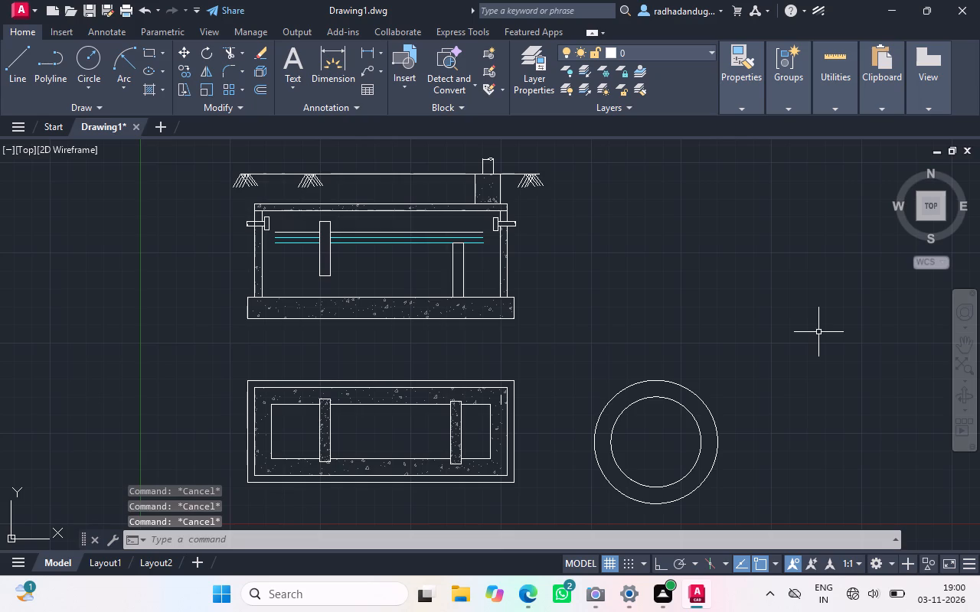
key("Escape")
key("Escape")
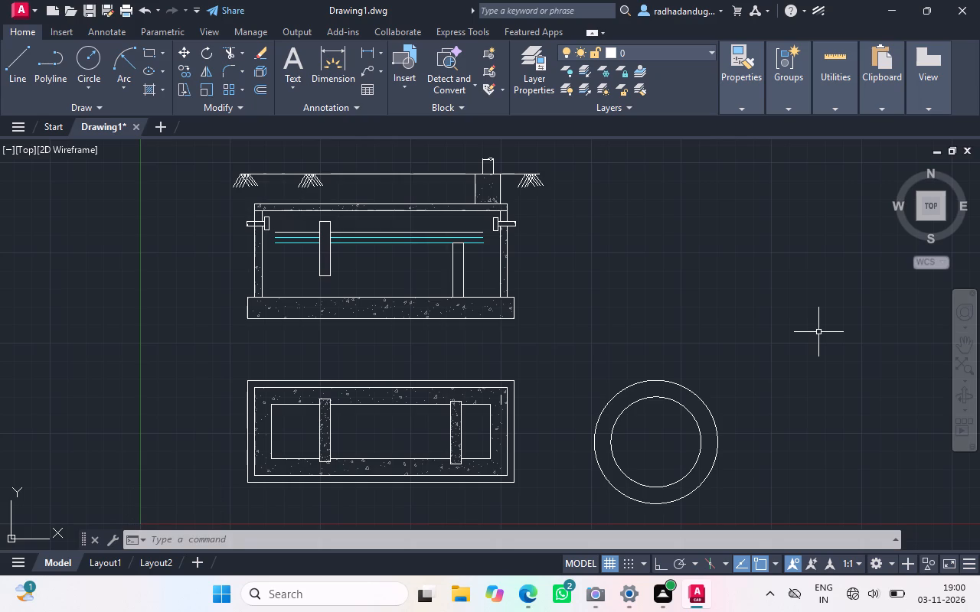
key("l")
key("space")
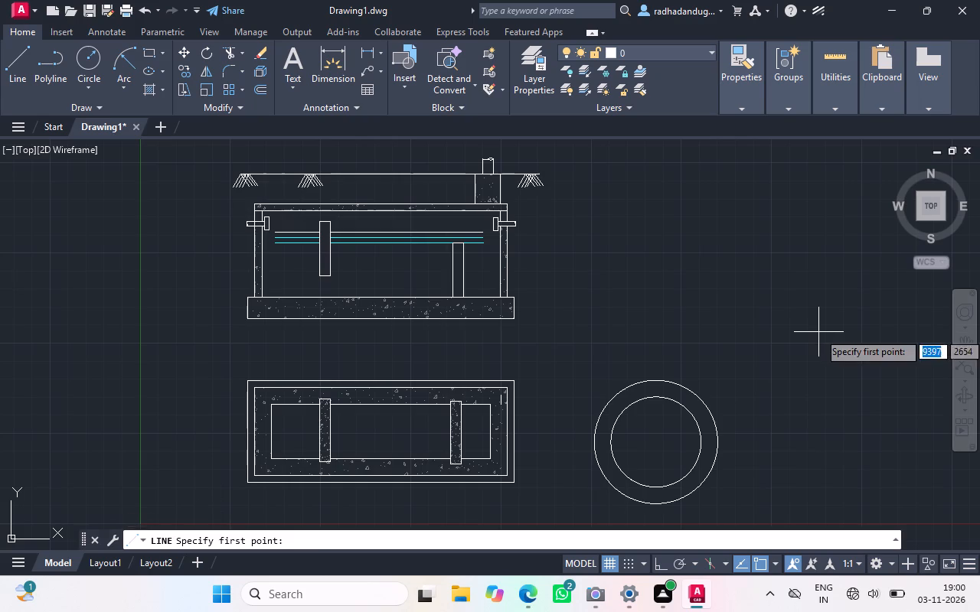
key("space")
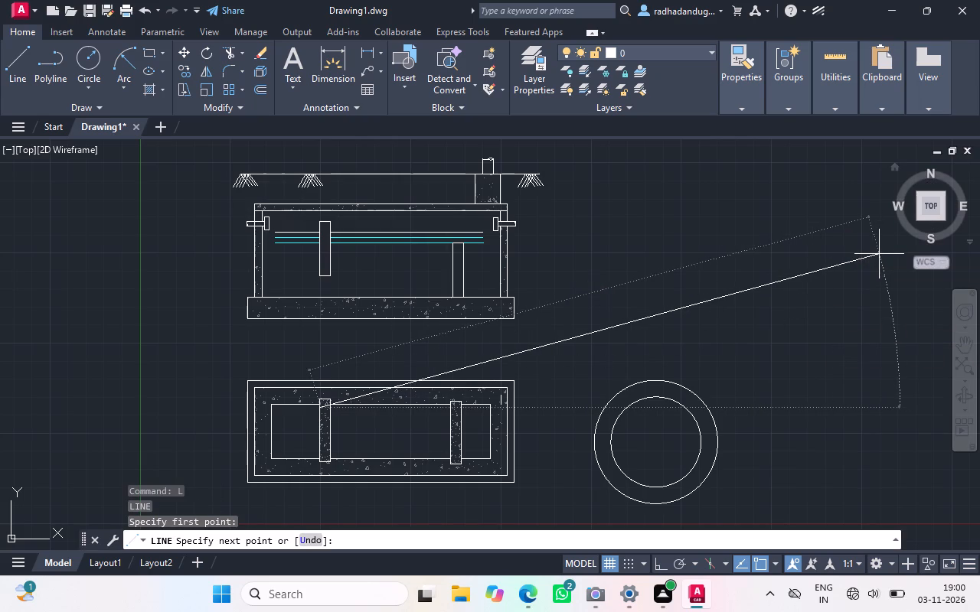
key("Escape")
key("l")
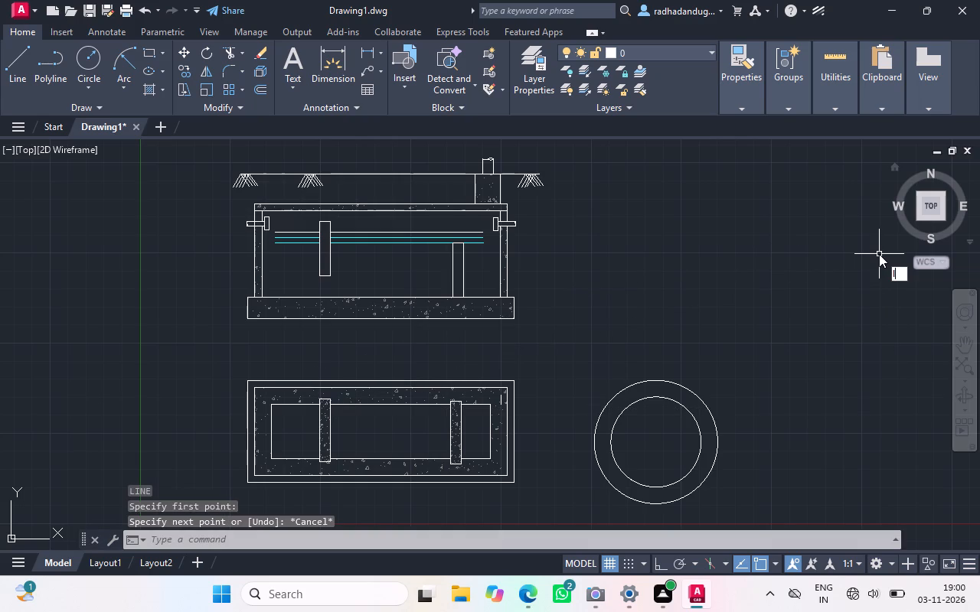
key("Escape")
Turn Ortho mode on to constrain drawing to horizontal and vertical directions.
type("ort")
left_click(829, 289)
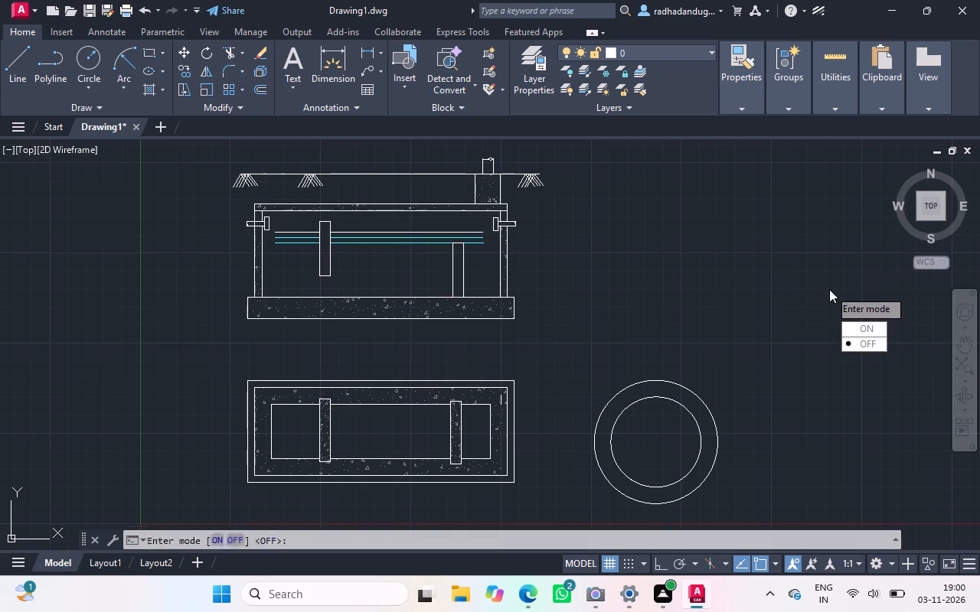
left_click_drag(857, 331, 829, 289)
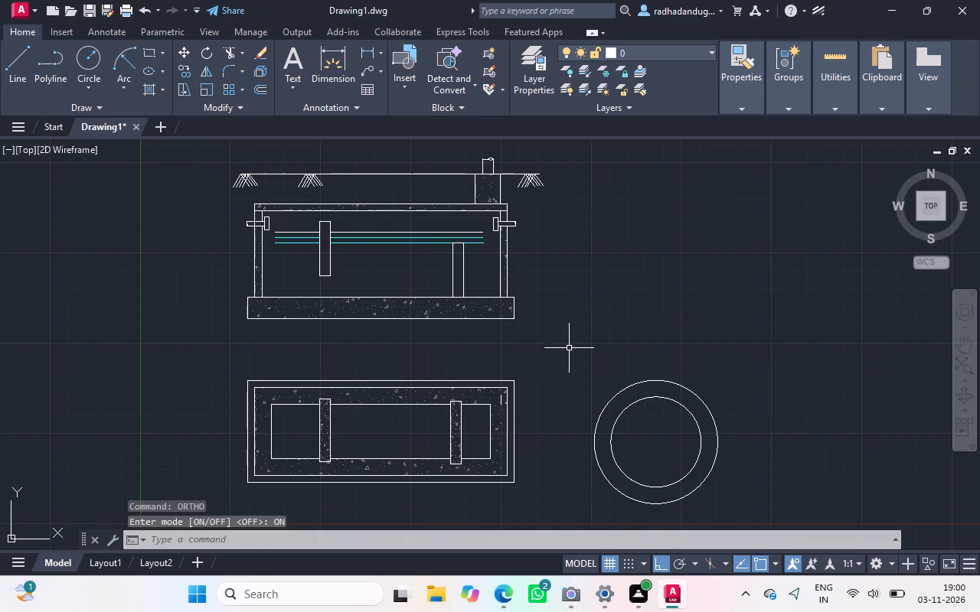
Draw a horizontal base line above the concentric circles, slightly longer than the outer circle's diameter, for the pit's section.
type("l")
key("space")
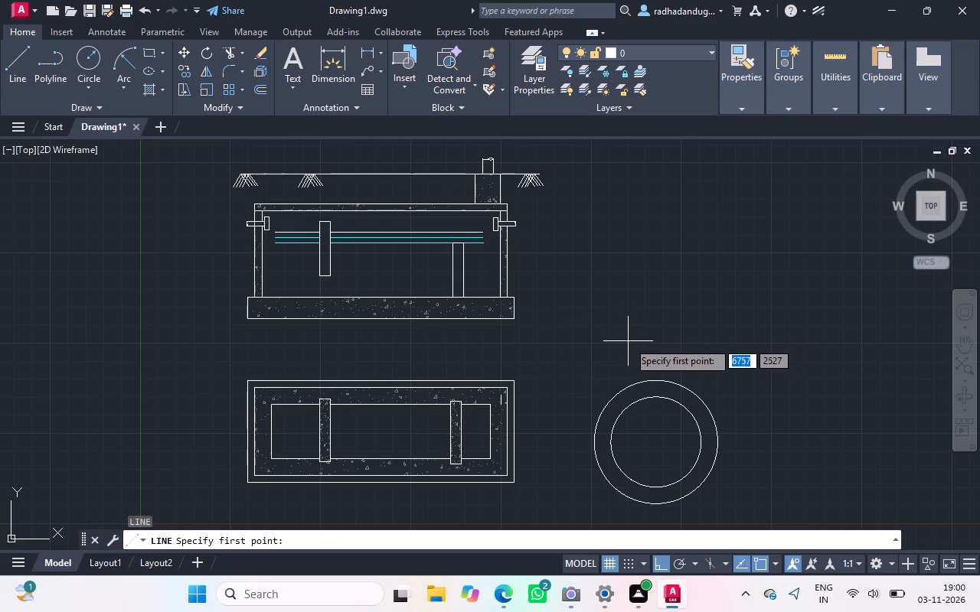
left_click_drag(628, 341, 720, 344)
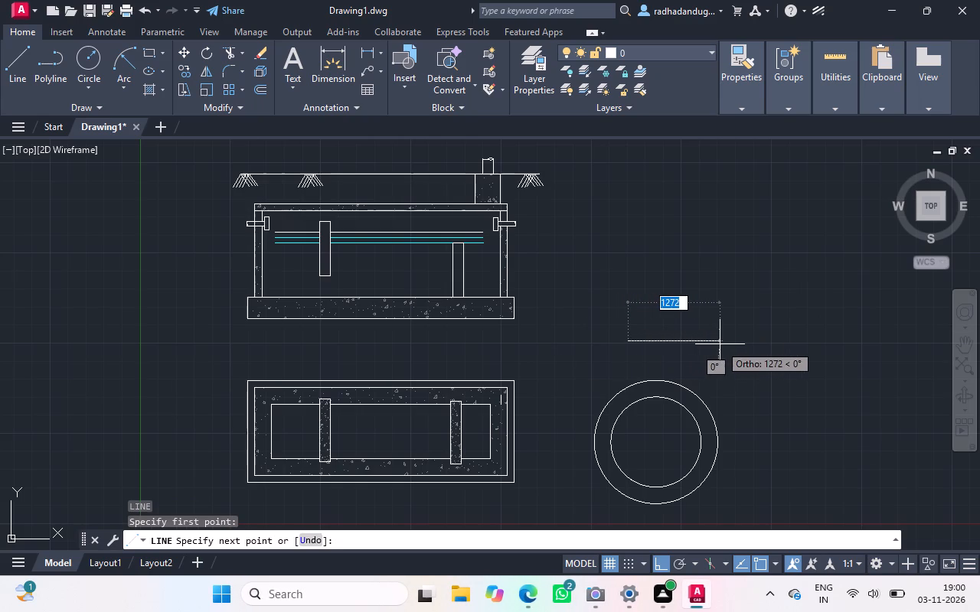
left_click_drag(720, 344, 740, 345)
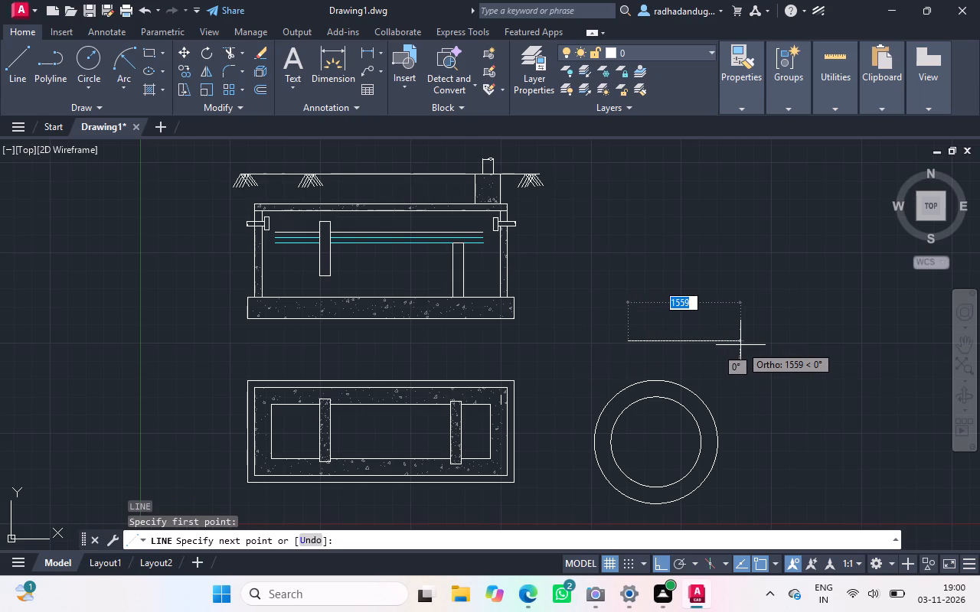
left_click_drag(740, 345, 766, 340)
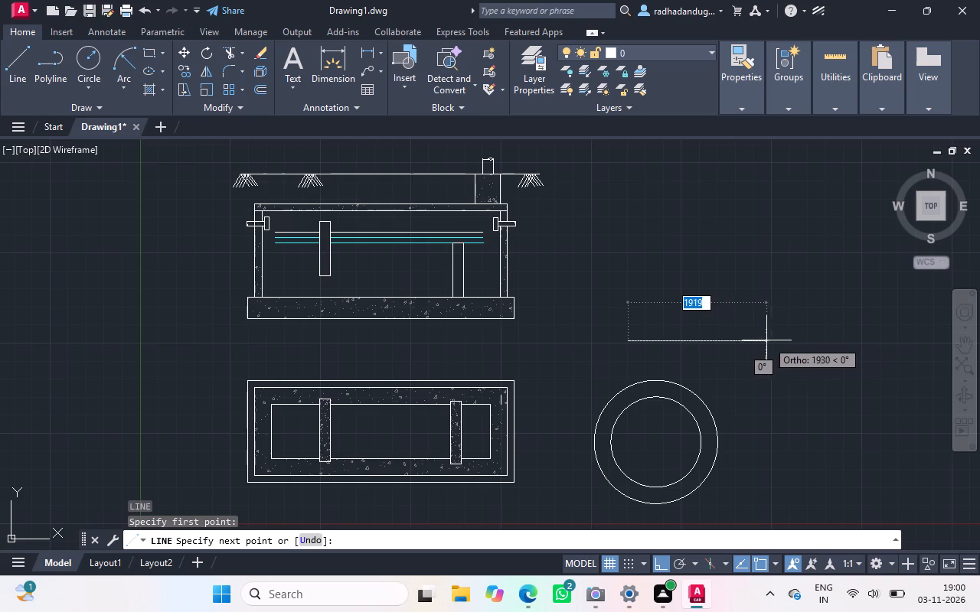
left_click_drag(766, 340, 757, 342)
left_click(757, 342)
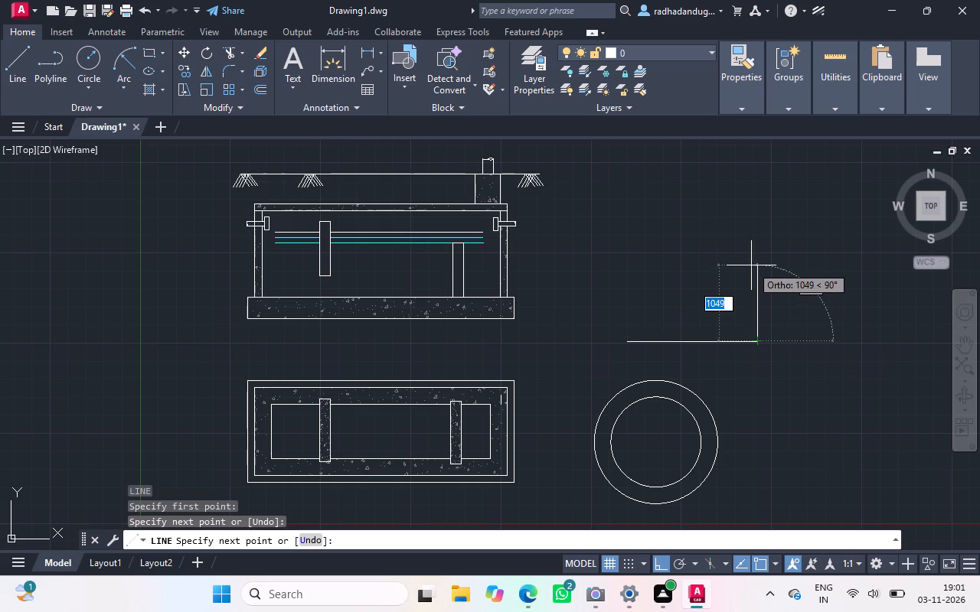
Continue vertically upward from the base line's right end with three stacked line segments of 550, 1550 and 1000.
type("55")
key("0")
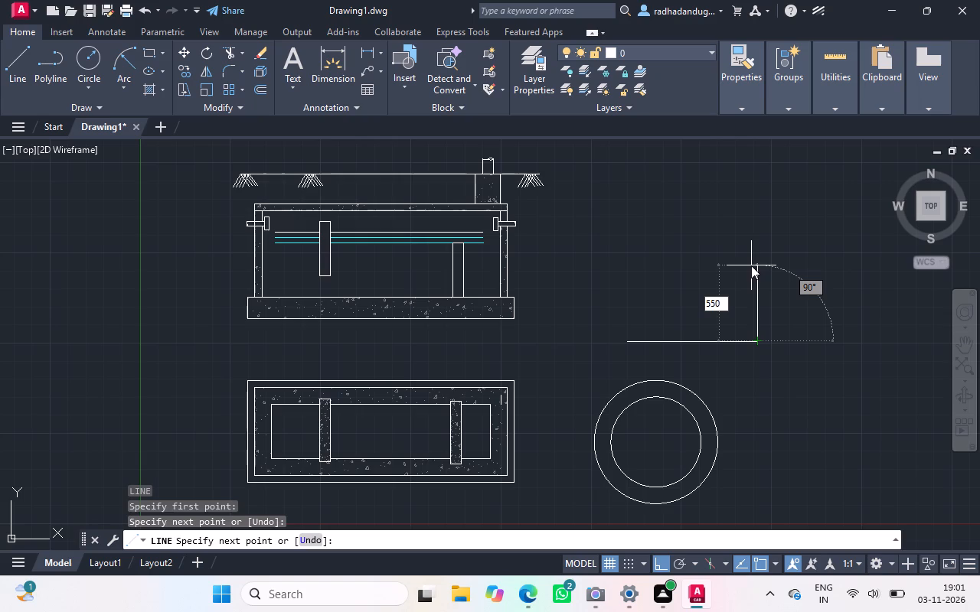
key("Return")
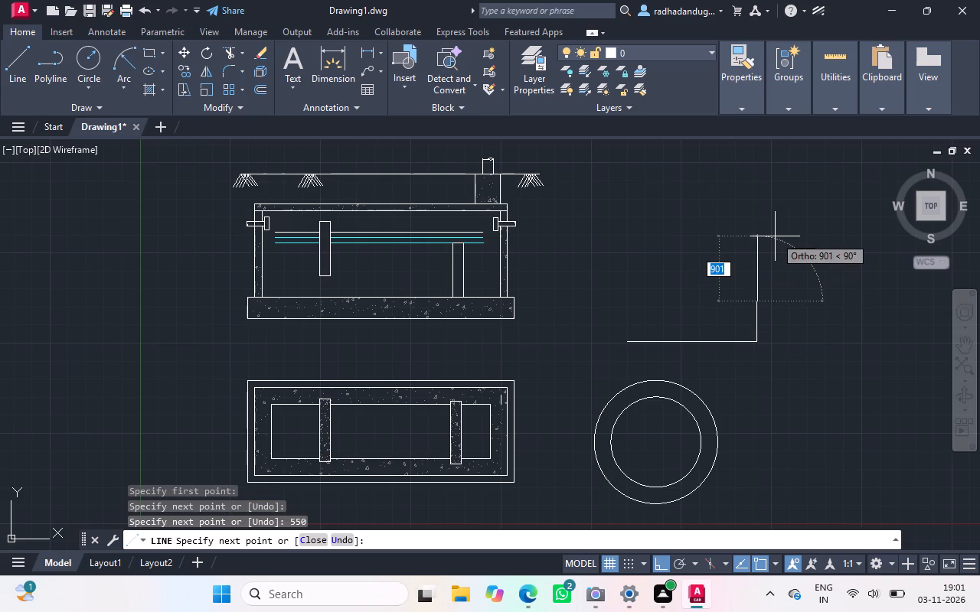
type("1550")
key("space")
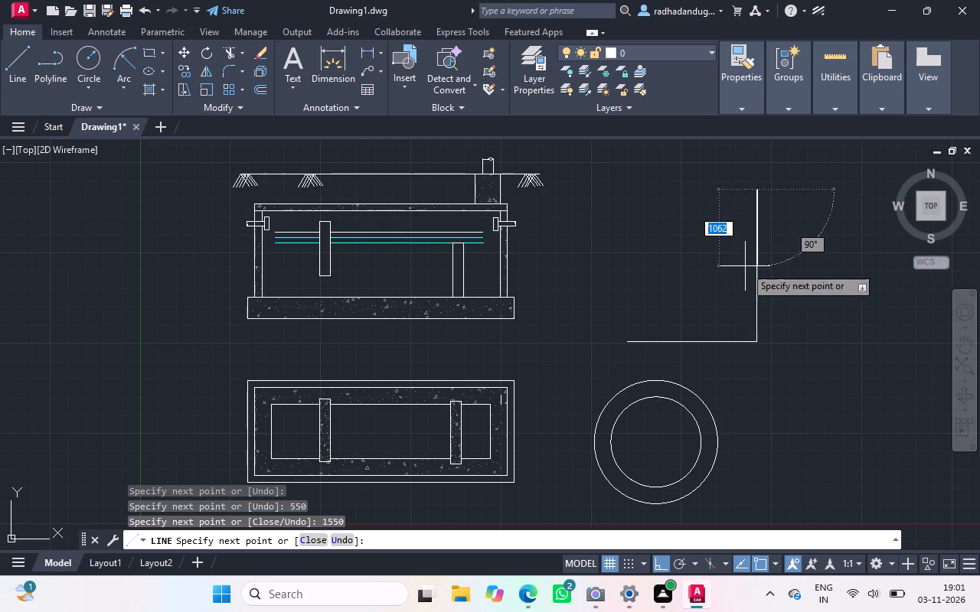
scroll(749, 178, "down", 2, "ctrl")
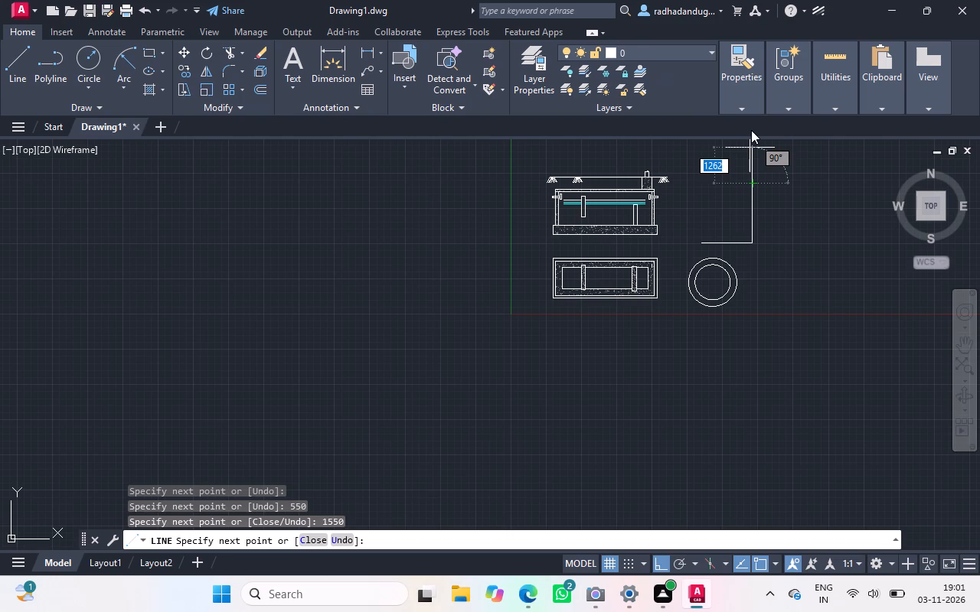
type("1000")
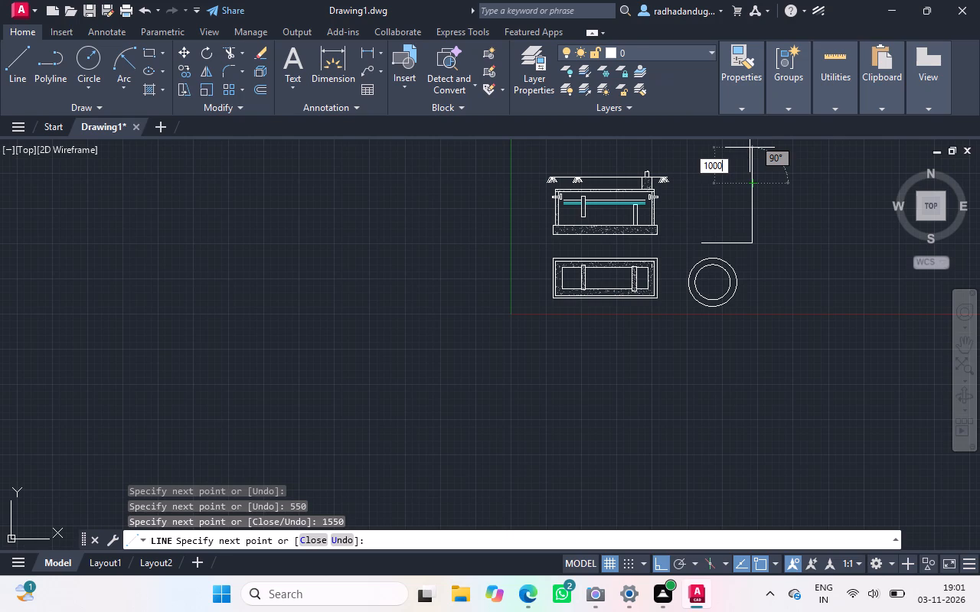
key("Return")
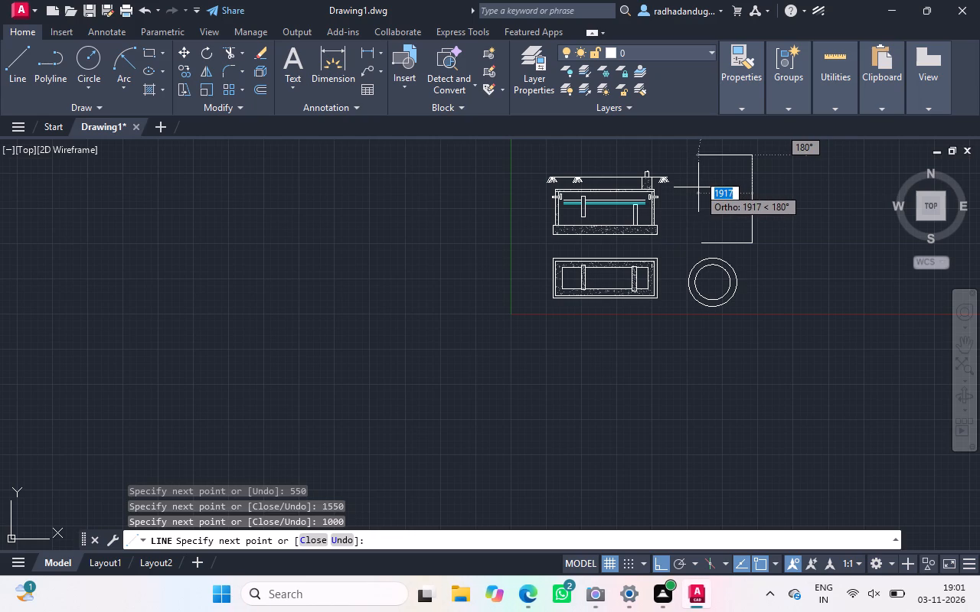
key("Escape")
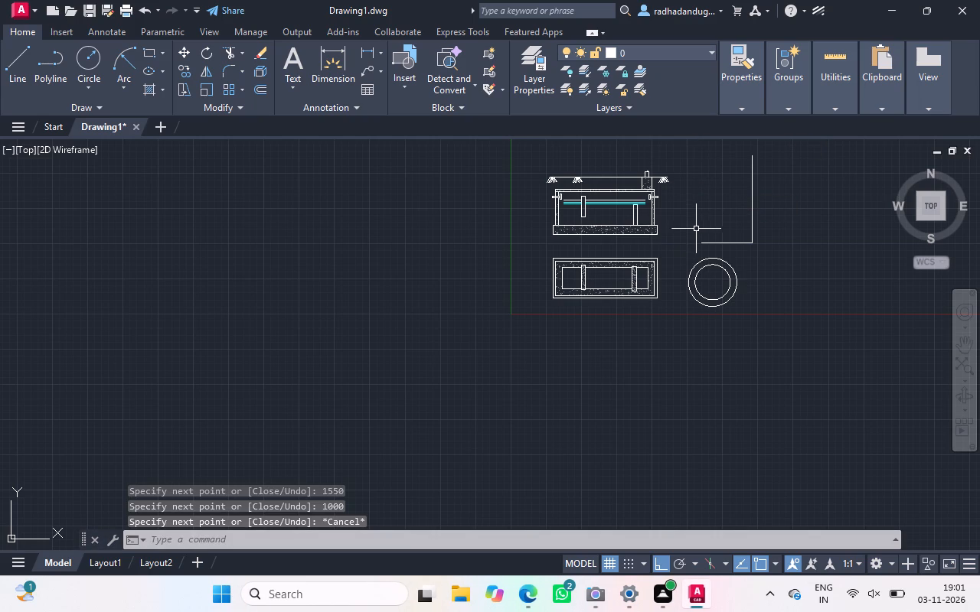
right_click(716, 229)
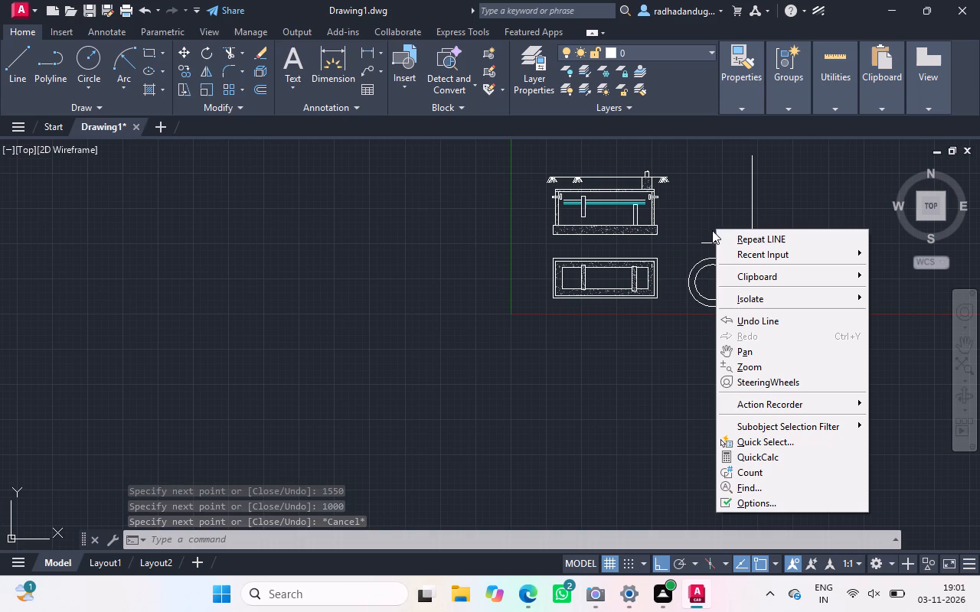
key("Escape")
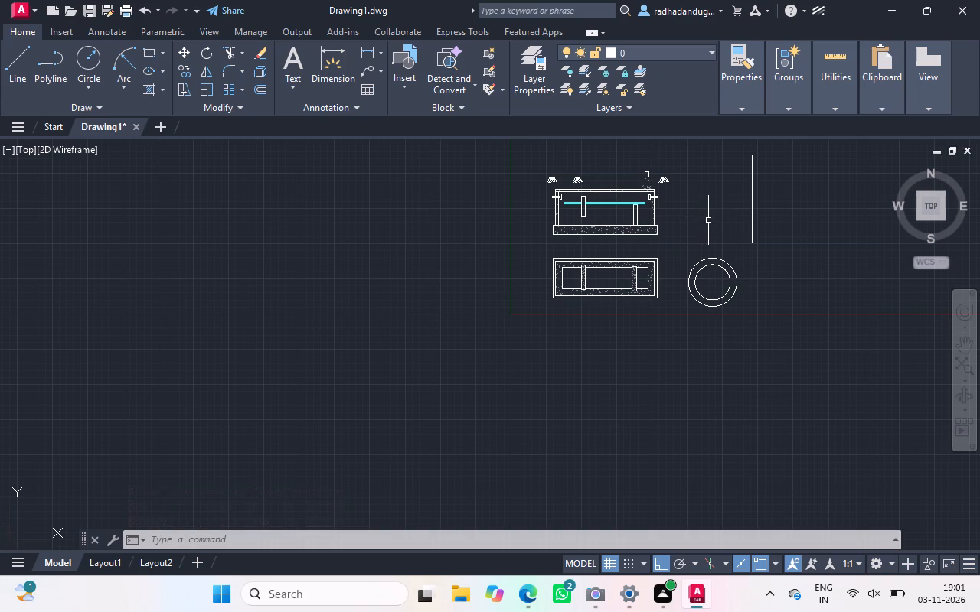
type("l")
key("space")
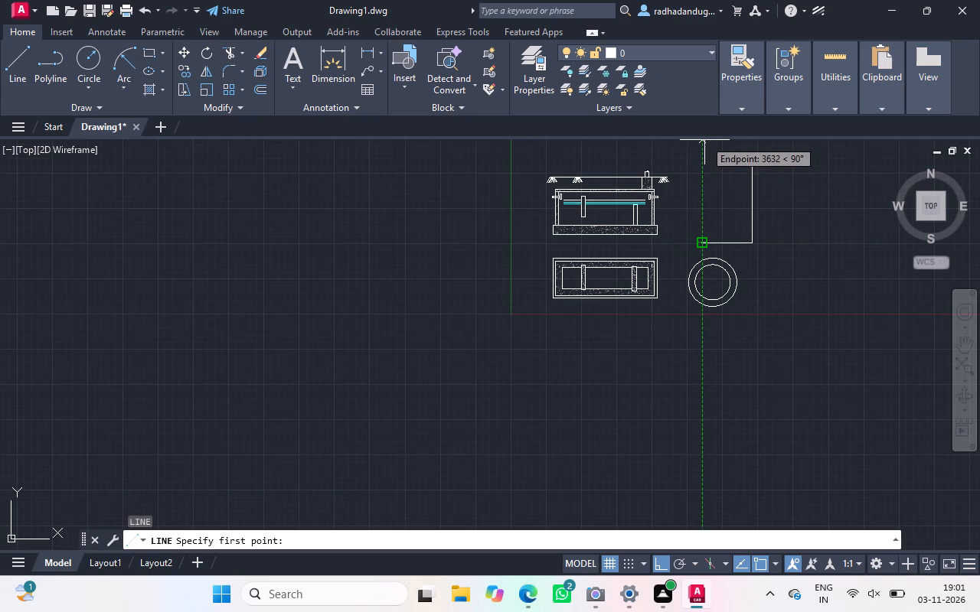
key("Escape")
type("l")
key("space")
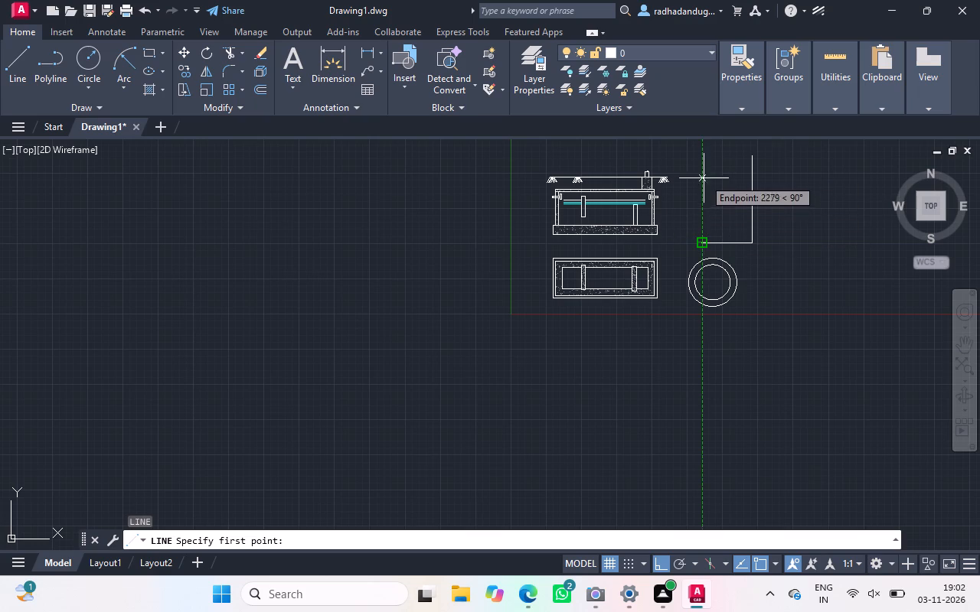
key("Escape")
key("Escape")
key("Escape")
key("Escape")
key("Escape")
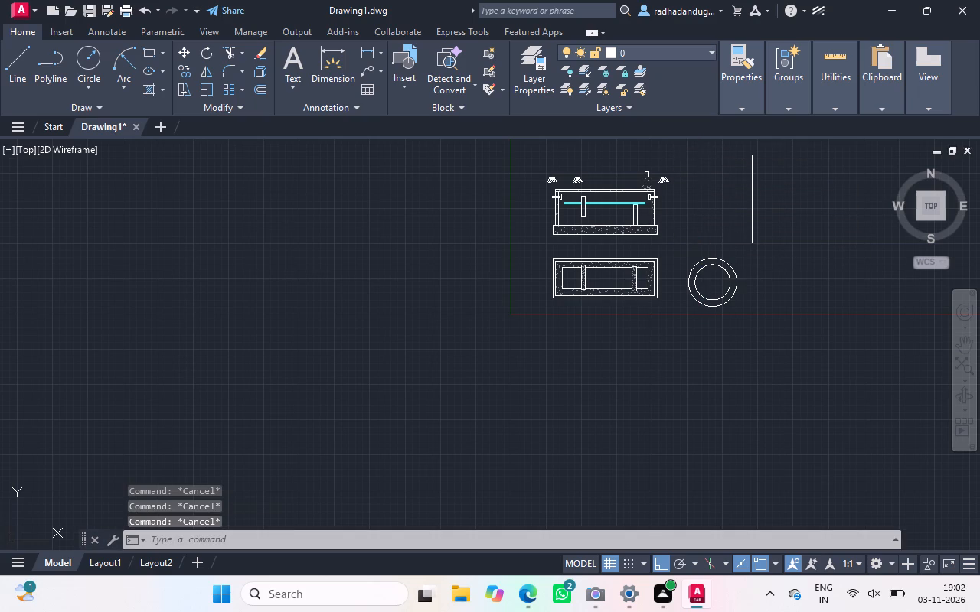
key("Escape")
Draw a vertical line upward from the base line's left end, extending above the top of the pit section's right side.
left_click(960, 346)
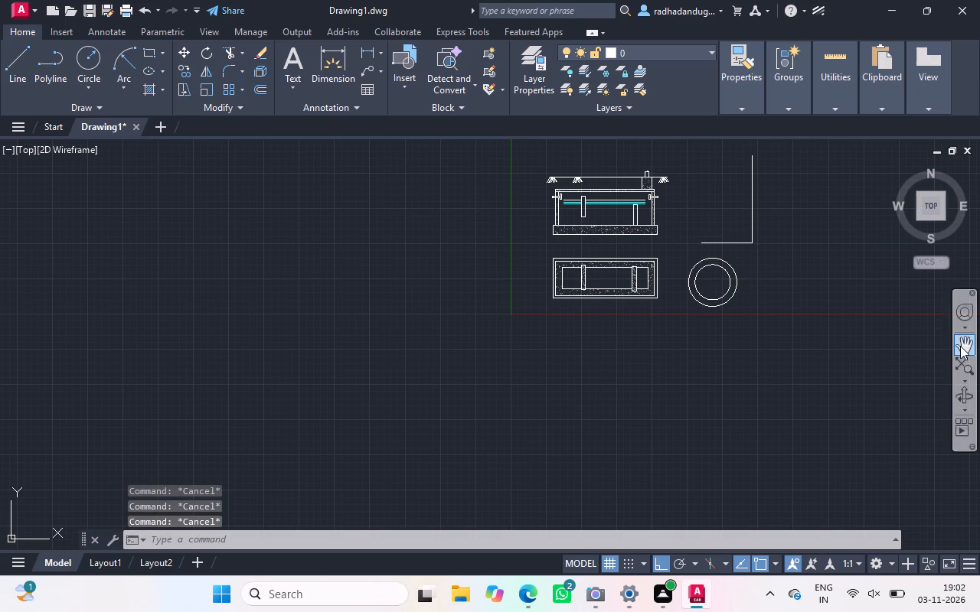
triple_click(697, 216)
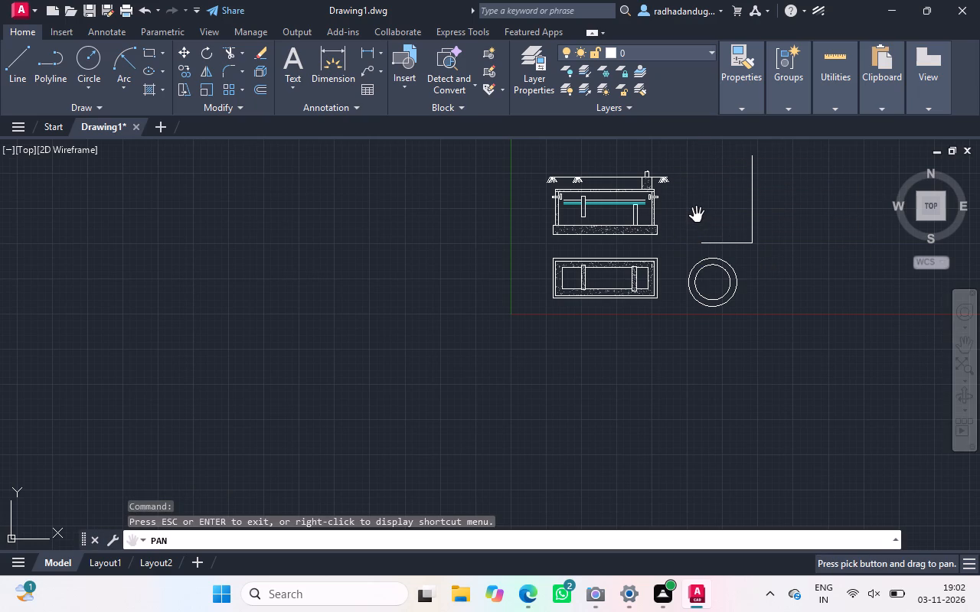
scroll(642, 237, "down", 2, "ctrl")
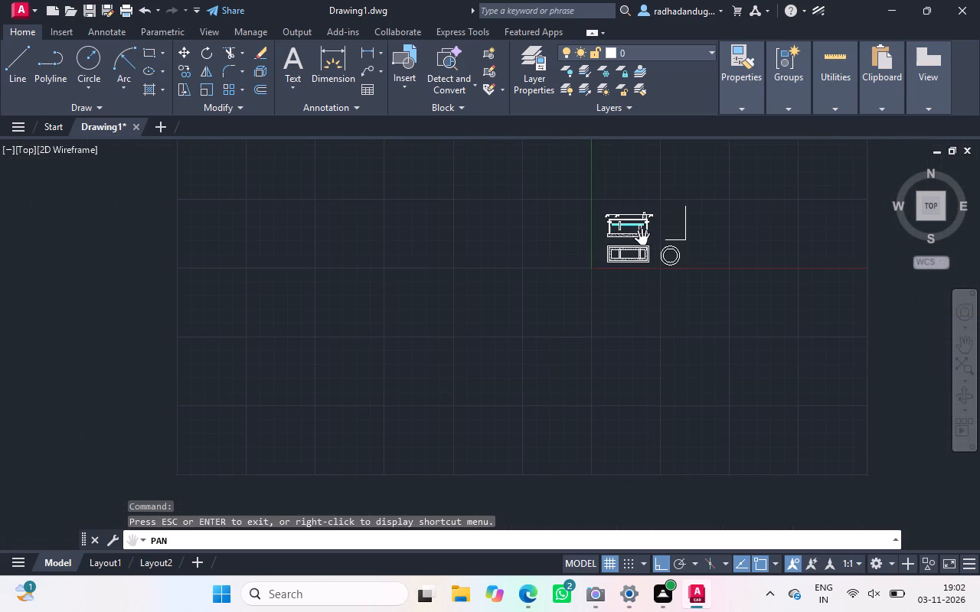
left_click(659, 226)
left_click_drag(659, 226, 671, 242)
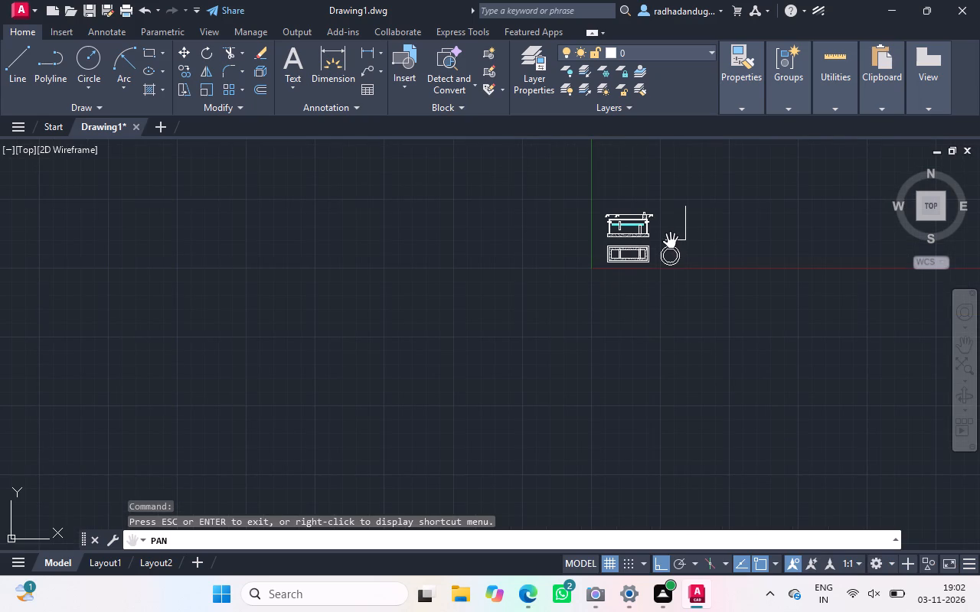
scroll(671, 242, "up", 2, "ctrl")
left_click(662, 229)
left_click_drag(662, 229, 669, 247)
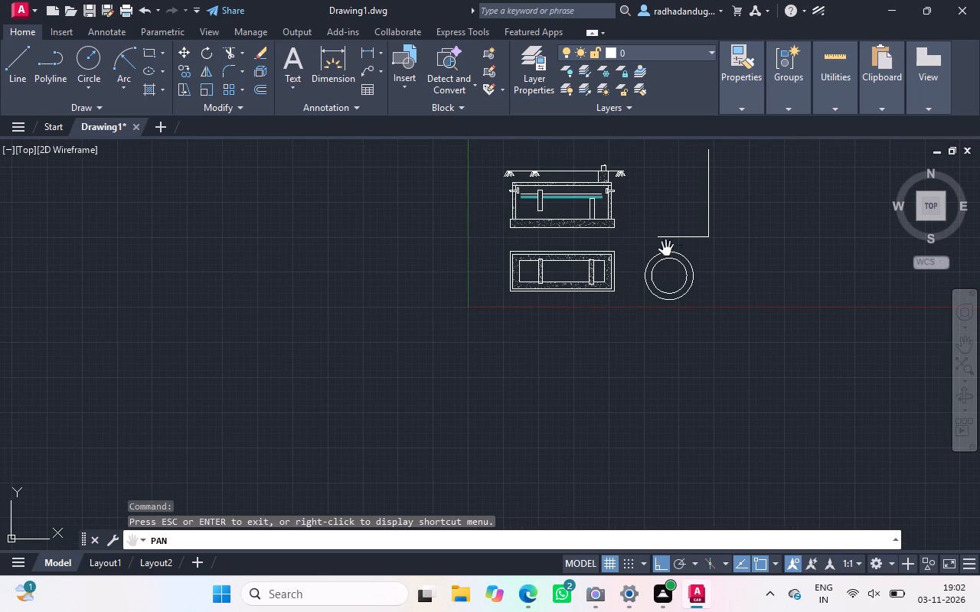
left_click_drag(669, 247, 684, 236)
left_click(665, 210)
left_click_drag(665, 210, 593, 281)
left_click_drag(593, 281, 659, 233)
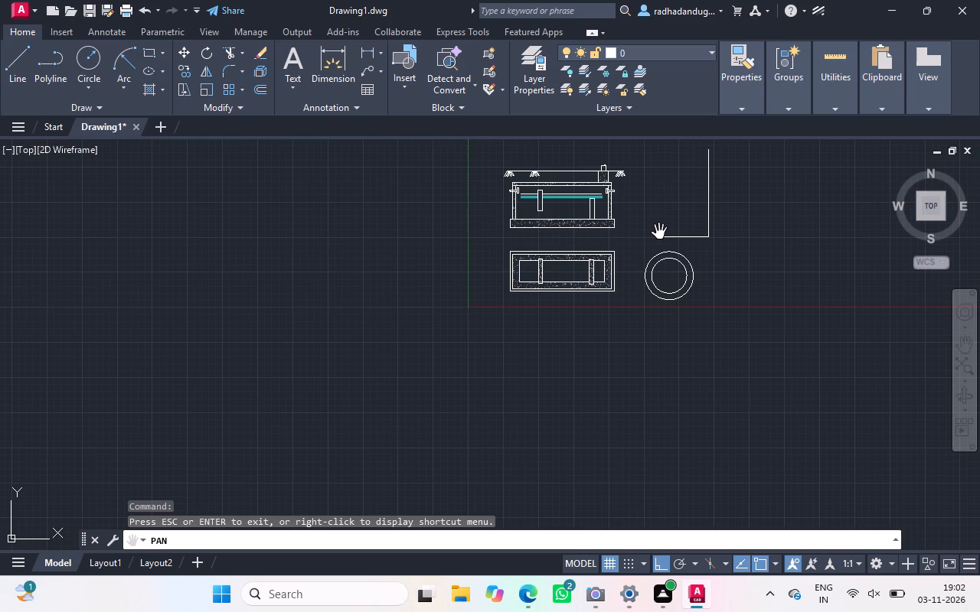
scroll(659, 233, "down", 1, "ctrl")
left_click(668, 223)
left_click_drag(668, 223, 661, 238)
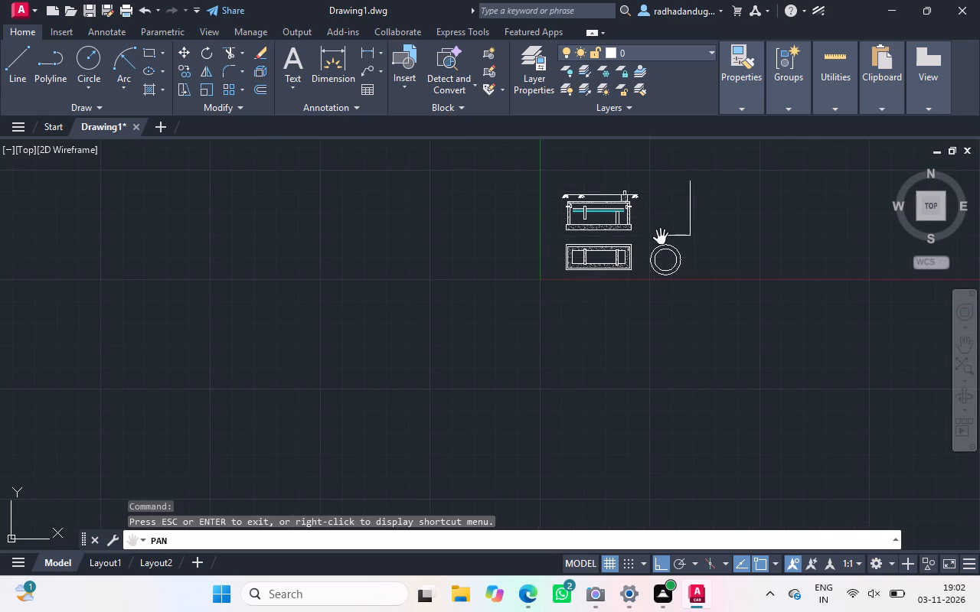
left_click(661, 238)
left_click_drag(661, 238, 587, 255)
left_click_drag(587, 255, 393, 350)
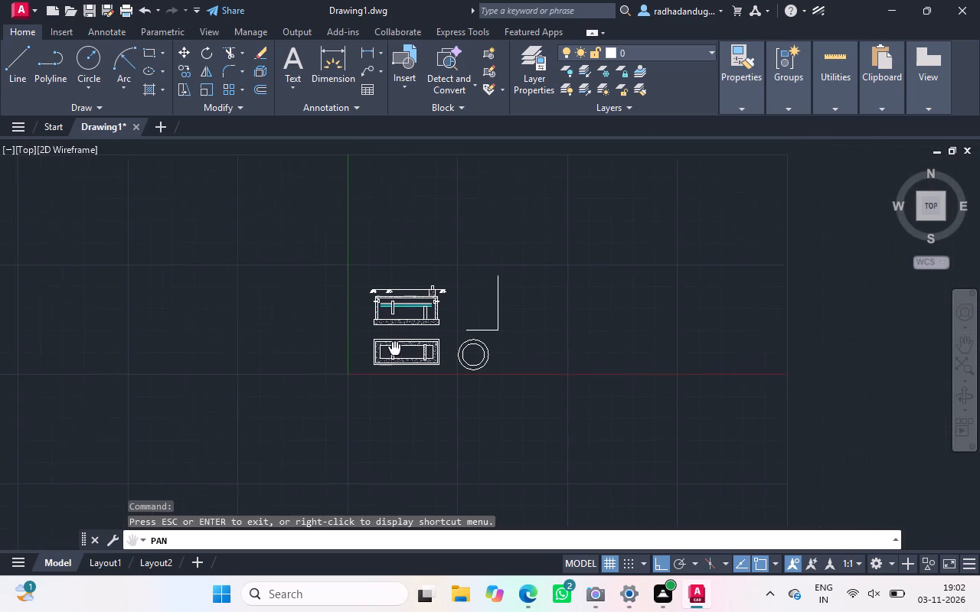
left_click_drag(393, 350, 383, 383)
scroll(478, 331, "up", 4, "ctrl")
scroll(478, 331, "down", 2, "ctrl")
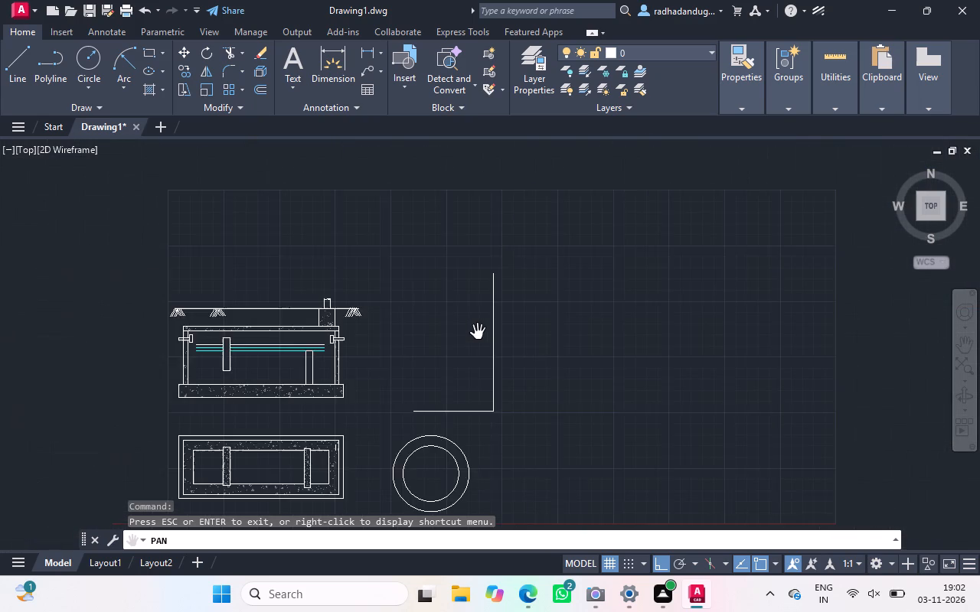
scroll(478, 331, "up", 1, "ctrl")
key("Escape")
key("Escape")
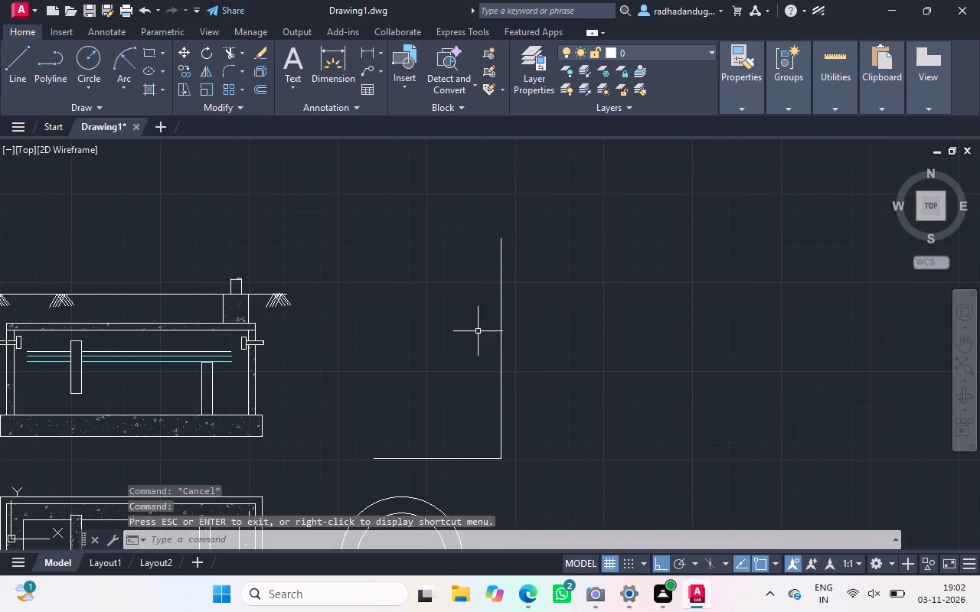
key("Escape")
key("Escape")
type("l")
key("space")
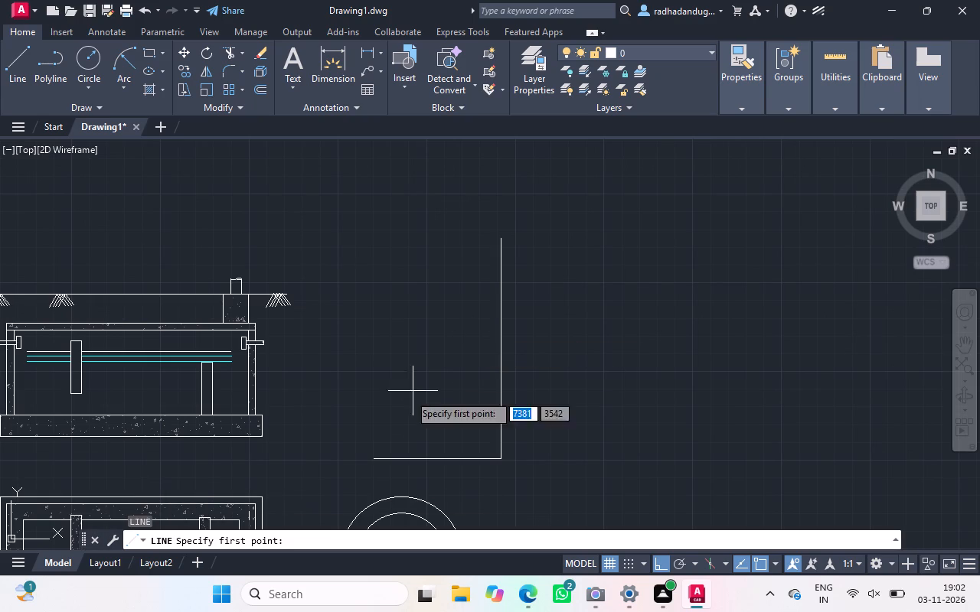
left_click_drag(373, 453, 398, 154)
left_click(398, 154)
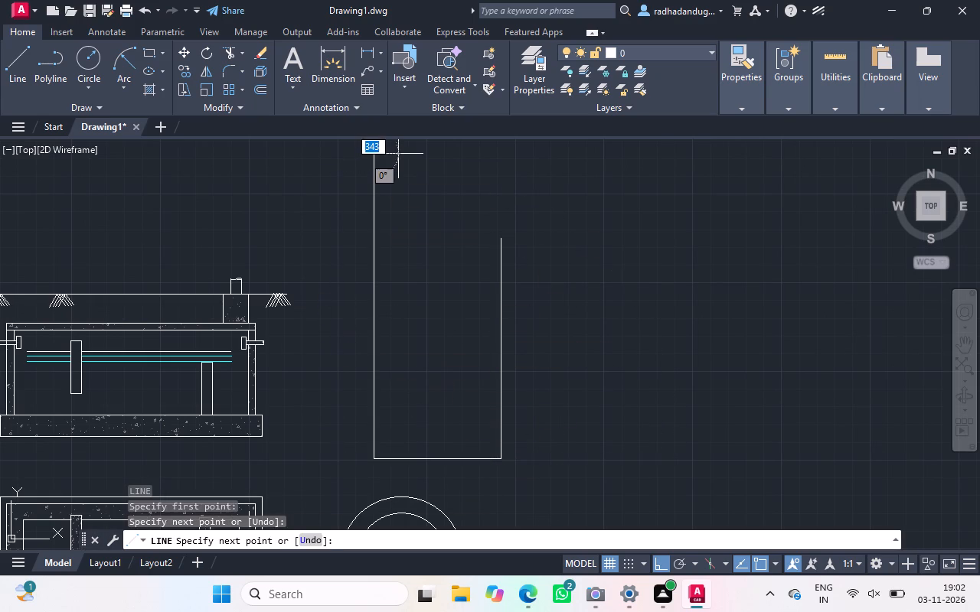
key("Escape")
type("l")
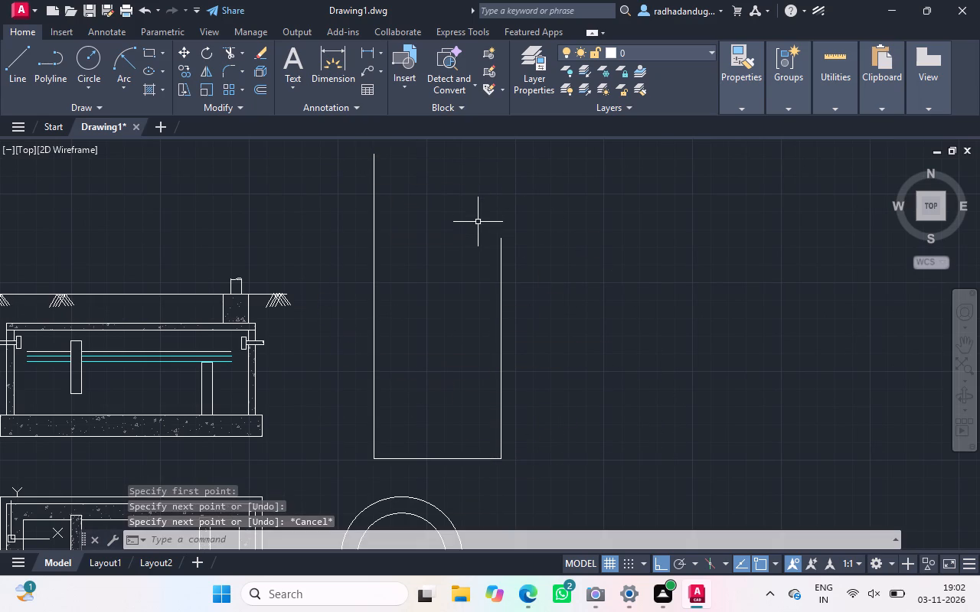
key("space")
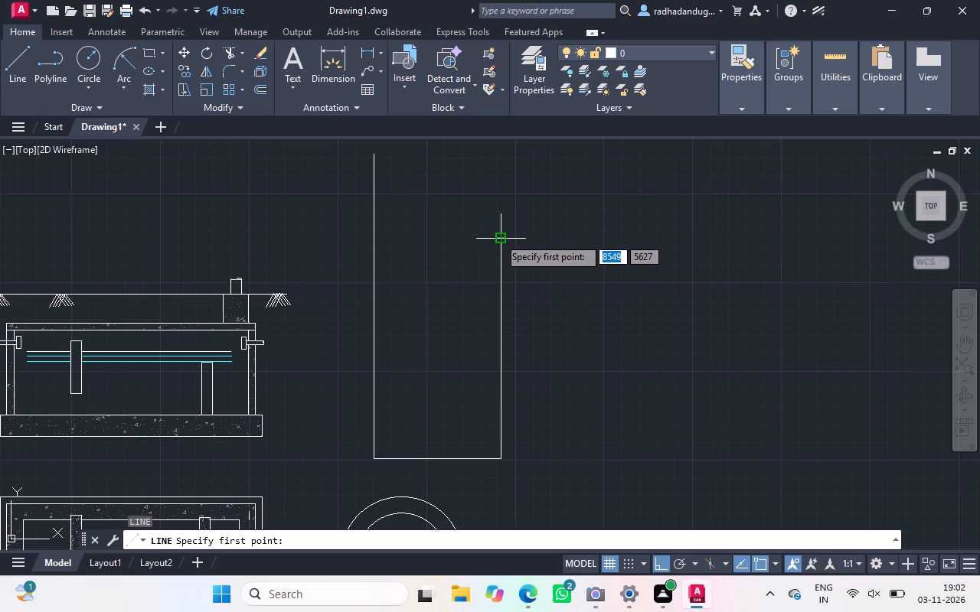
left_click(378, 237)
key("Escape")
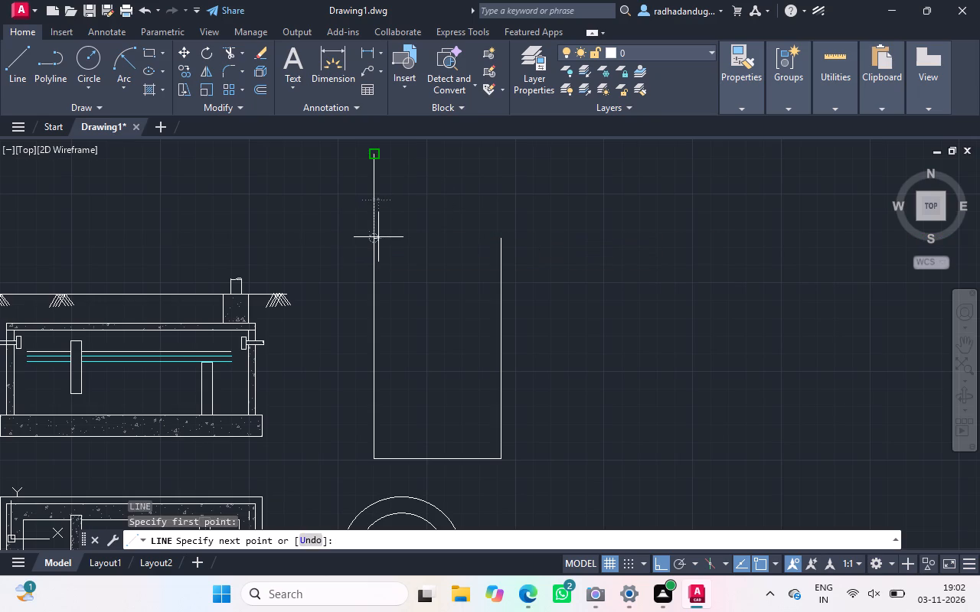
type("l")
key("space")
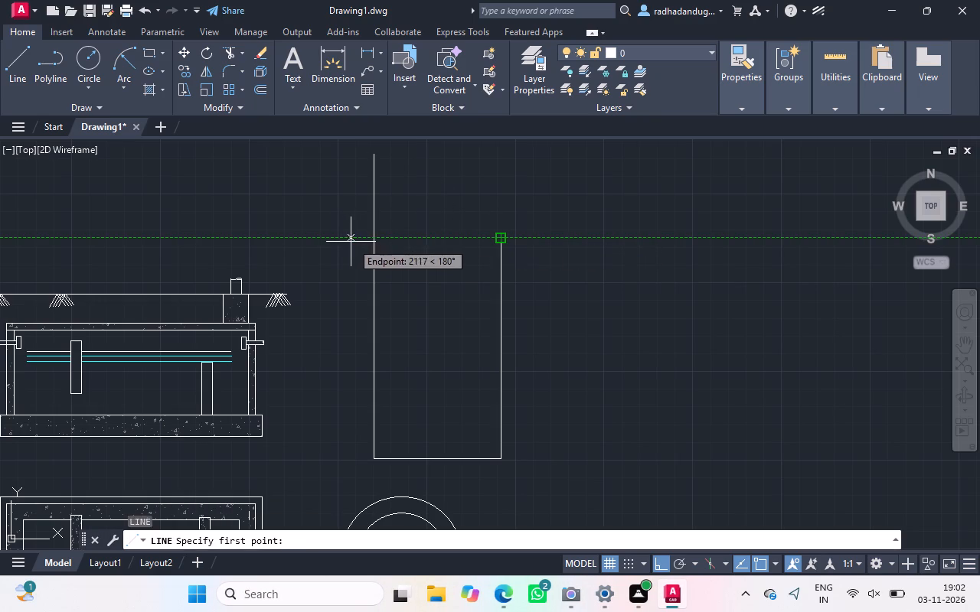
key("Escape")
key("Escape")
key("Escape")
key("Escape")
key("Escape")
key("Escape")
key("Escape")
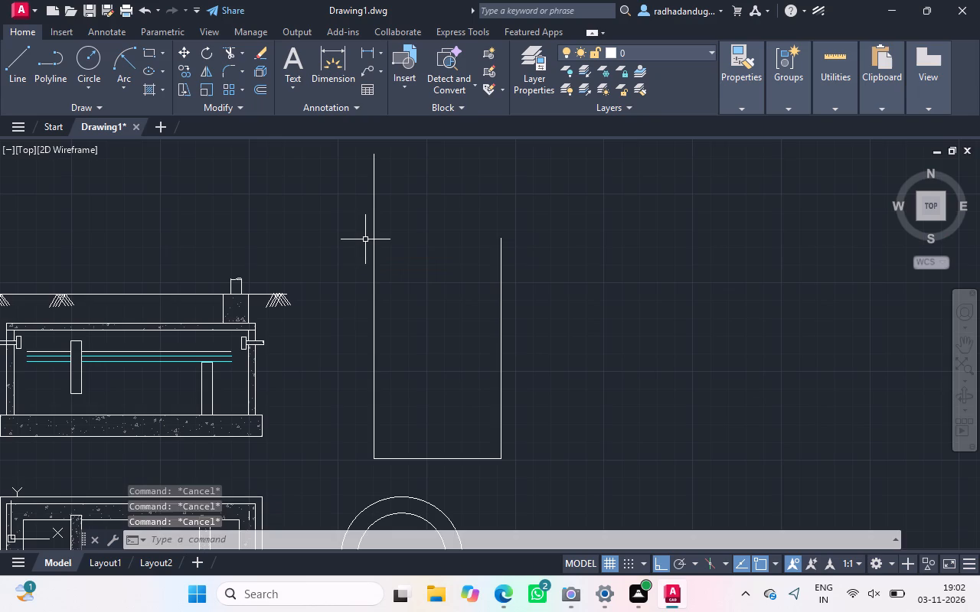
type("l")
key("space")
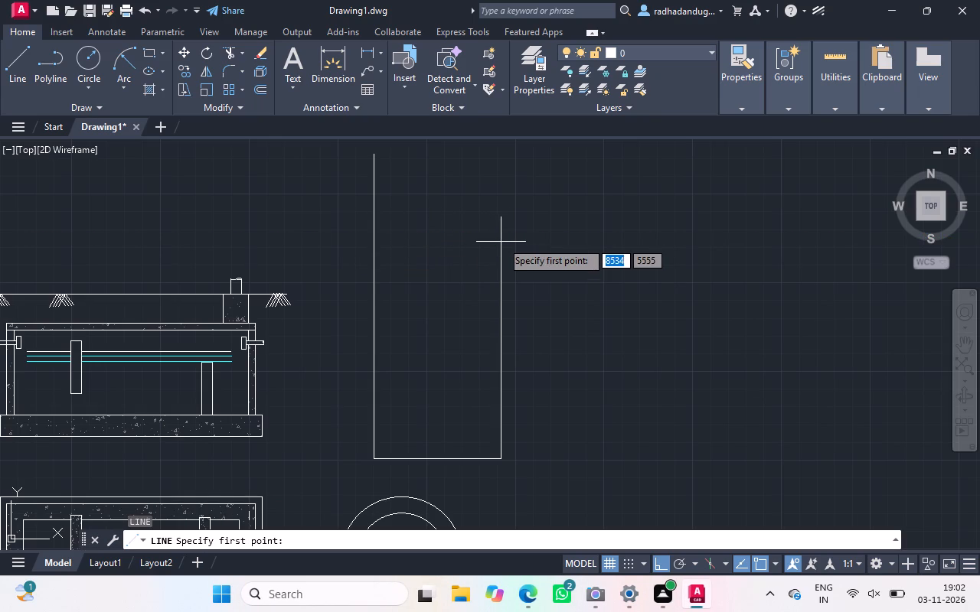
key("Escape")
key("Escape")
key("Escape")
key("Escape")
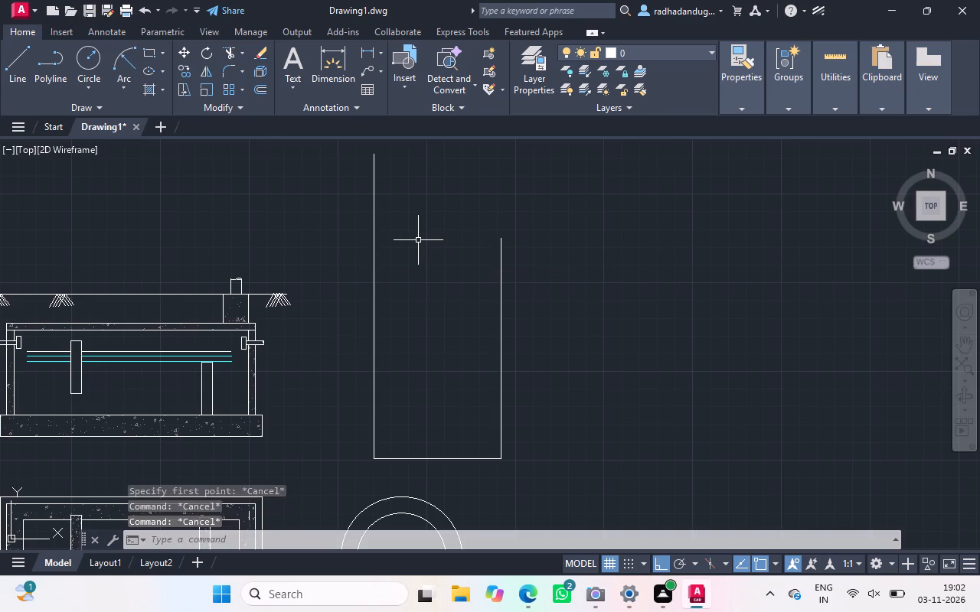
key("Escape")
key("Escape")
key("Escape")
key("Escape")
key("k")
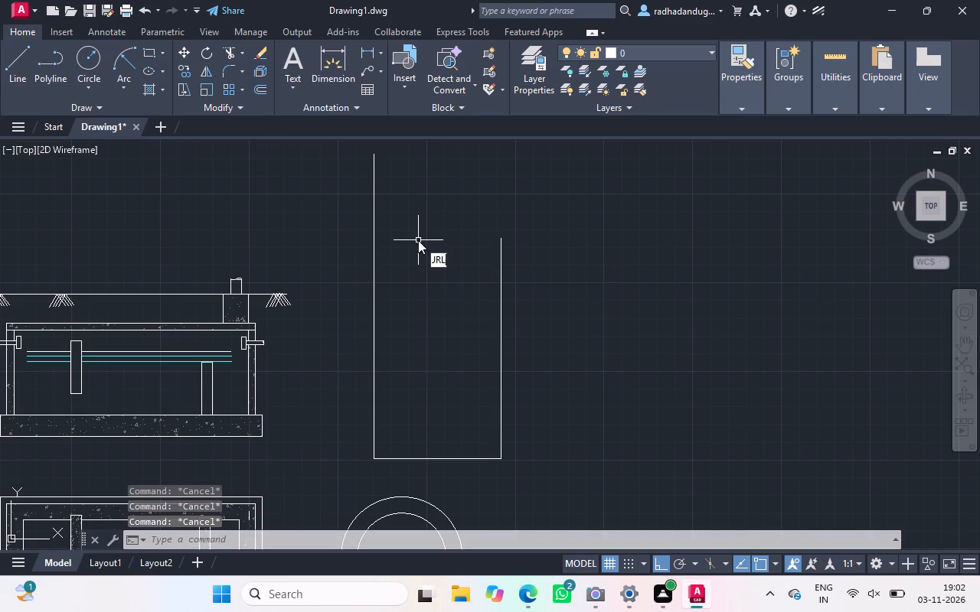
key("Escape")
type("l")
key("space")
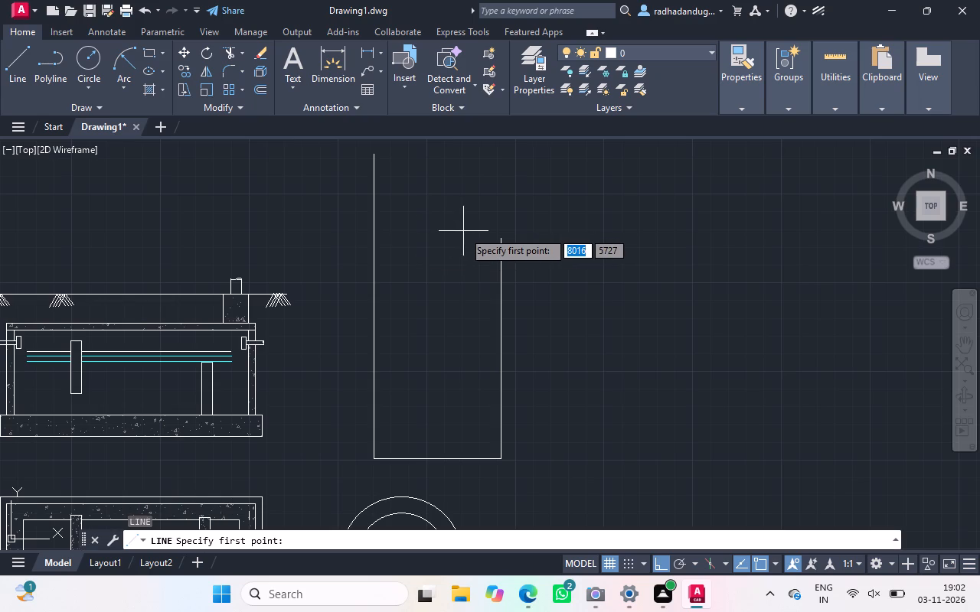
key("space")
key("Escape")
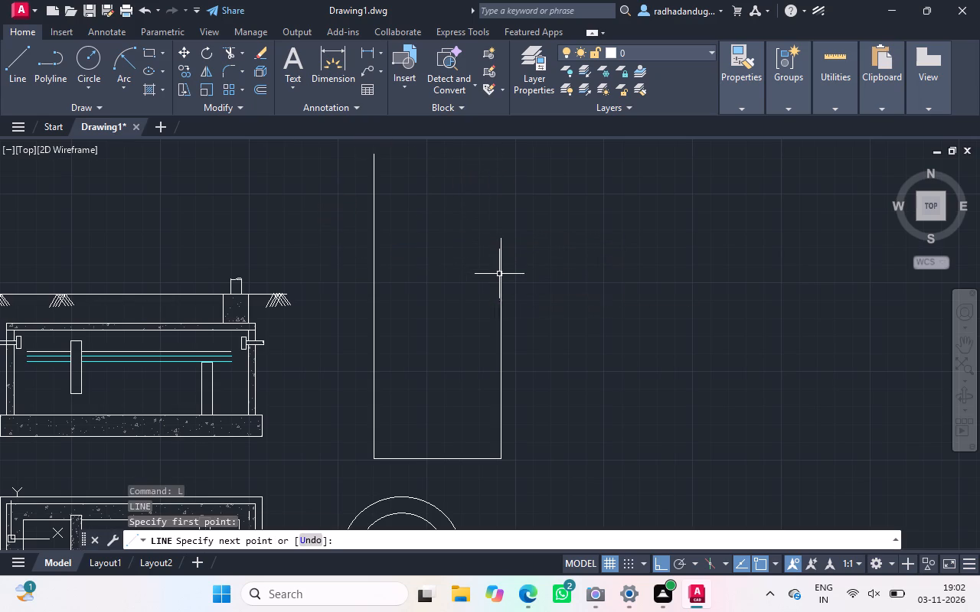
Draw a horizontal line from the top of the pit section's right side to just past the left vertical line.
type("l")
key("space")
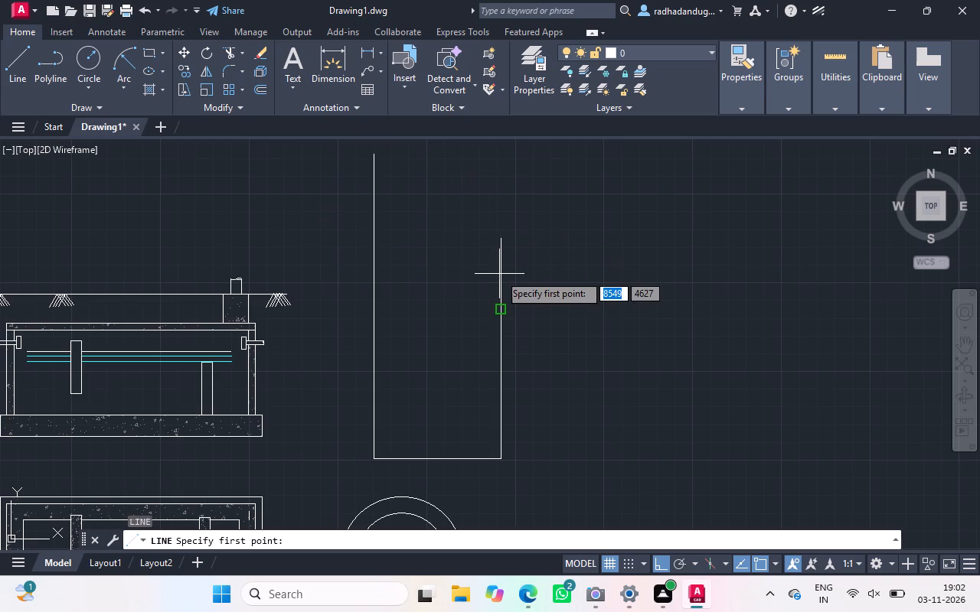
left_click_drag(498, 249, 362, 256)
left_click(362, 256)
key("Escape")
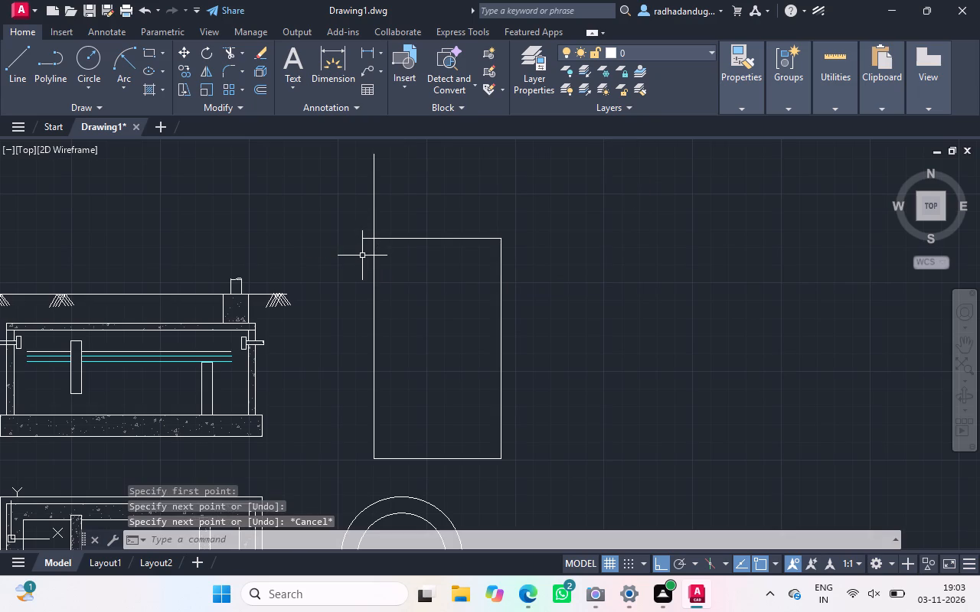
Trim the top line's overhang beyond the left side and the left vertical line's excess above the top line.
type("tr")
key("space")
key("space")
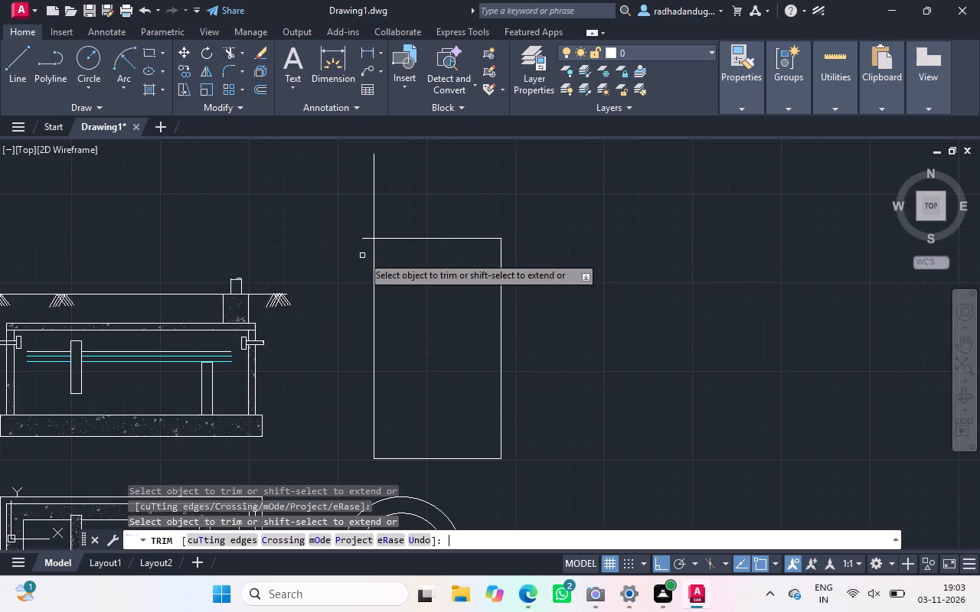
left_click(368, 238)
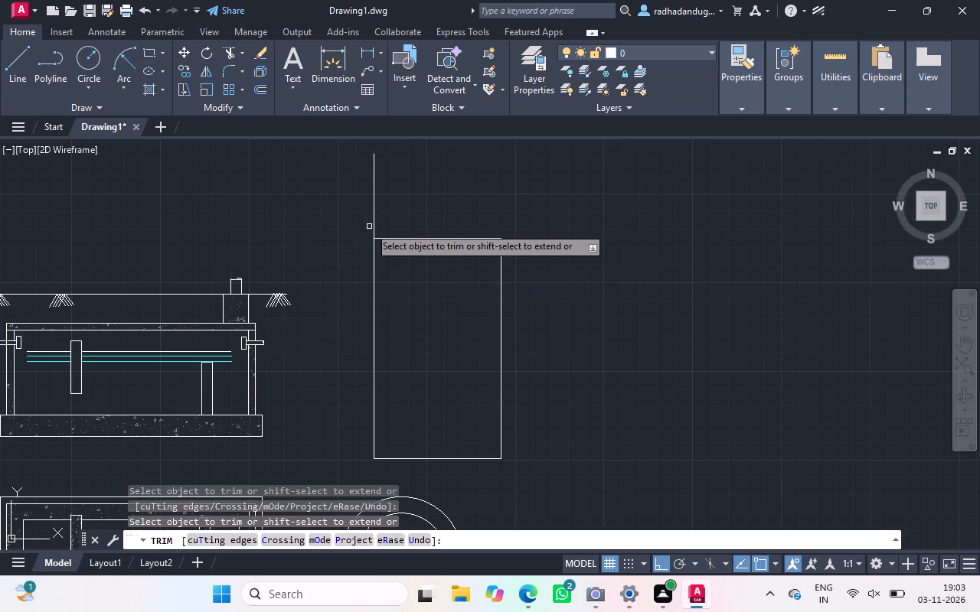
left_click(374, 229)
key("Escape")
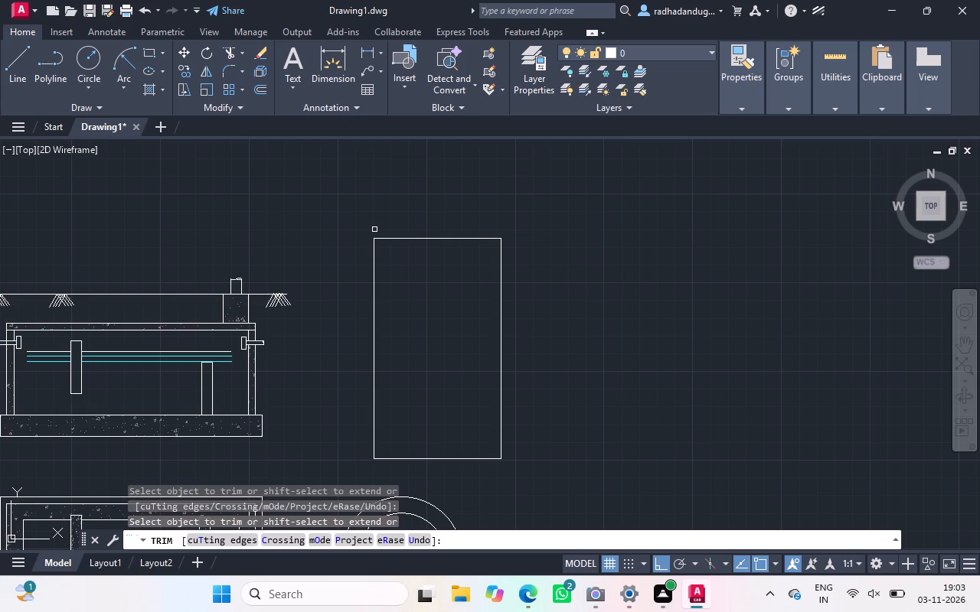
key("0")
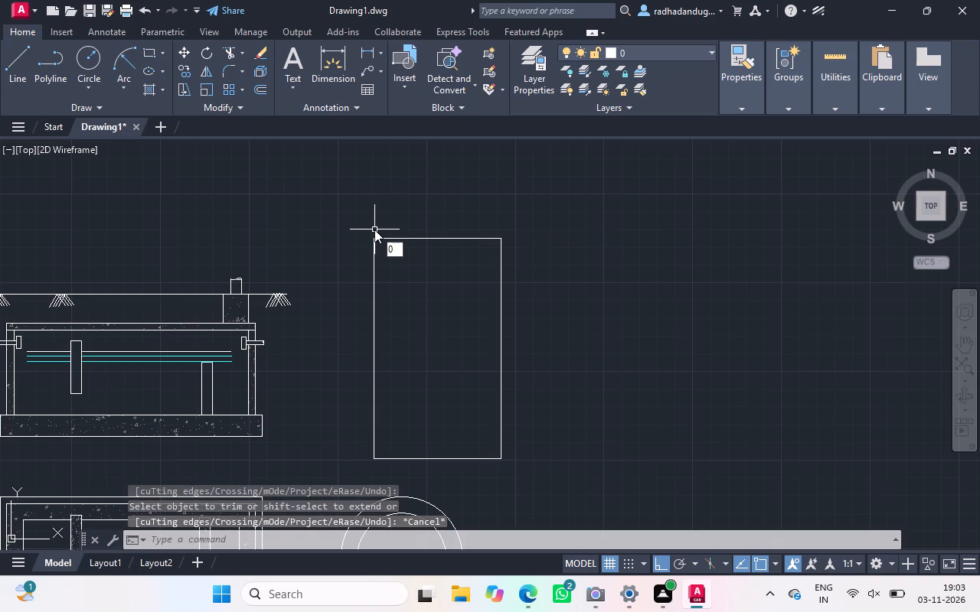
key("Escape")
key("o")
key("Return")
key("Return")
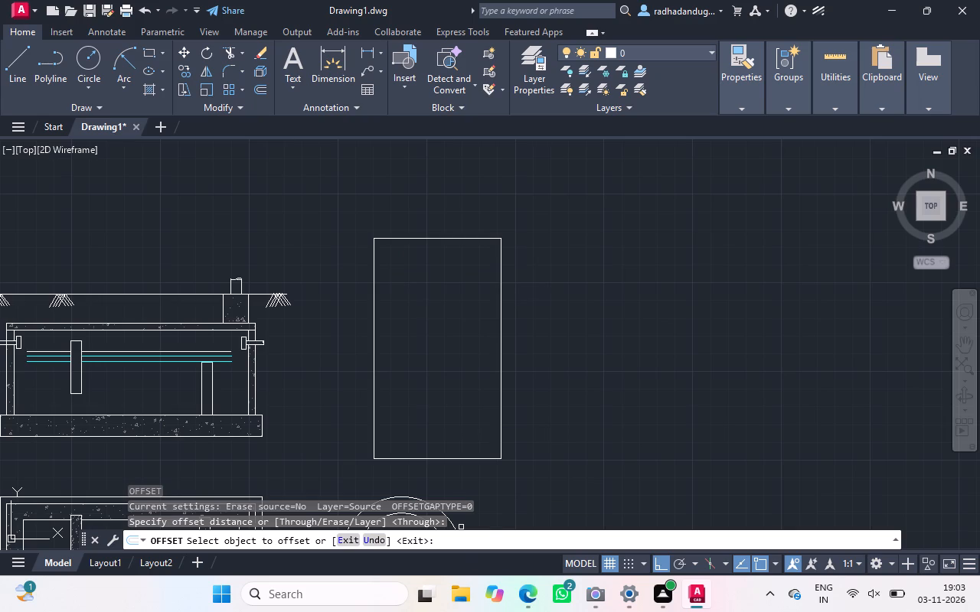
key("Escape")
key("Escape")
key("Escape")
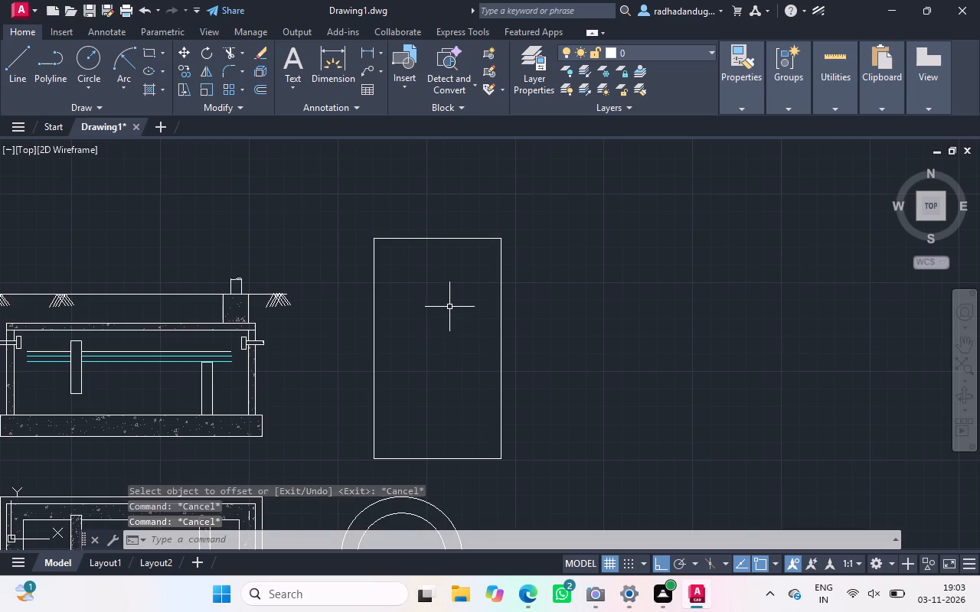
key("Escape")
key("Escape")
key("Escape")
Offset the pit section's top line 100 downward.
type("o")
key("space")
key("space")
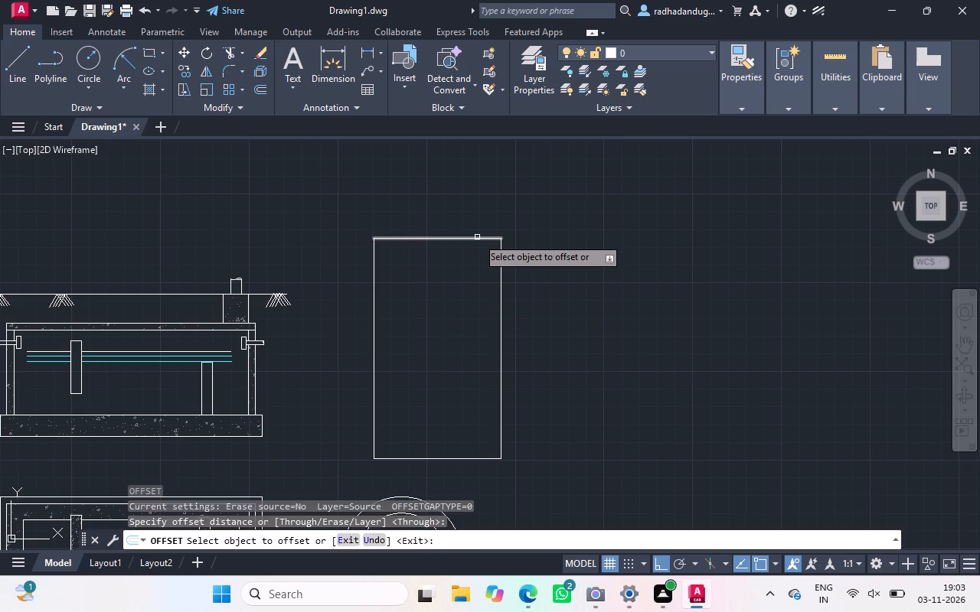
left_click(452, 534)
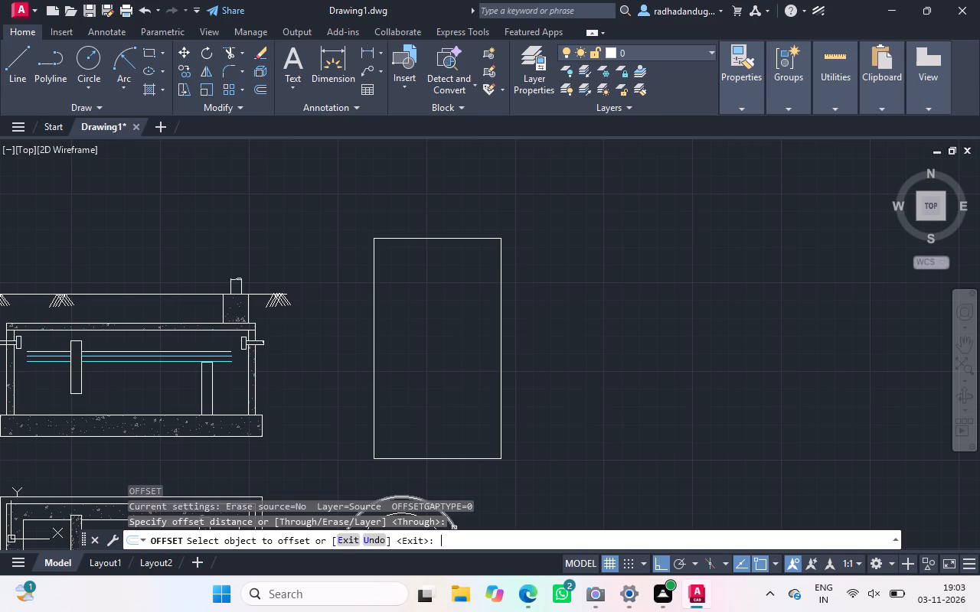
left_click(465, 239)
left_click_drag(465, 239, 461, 256)
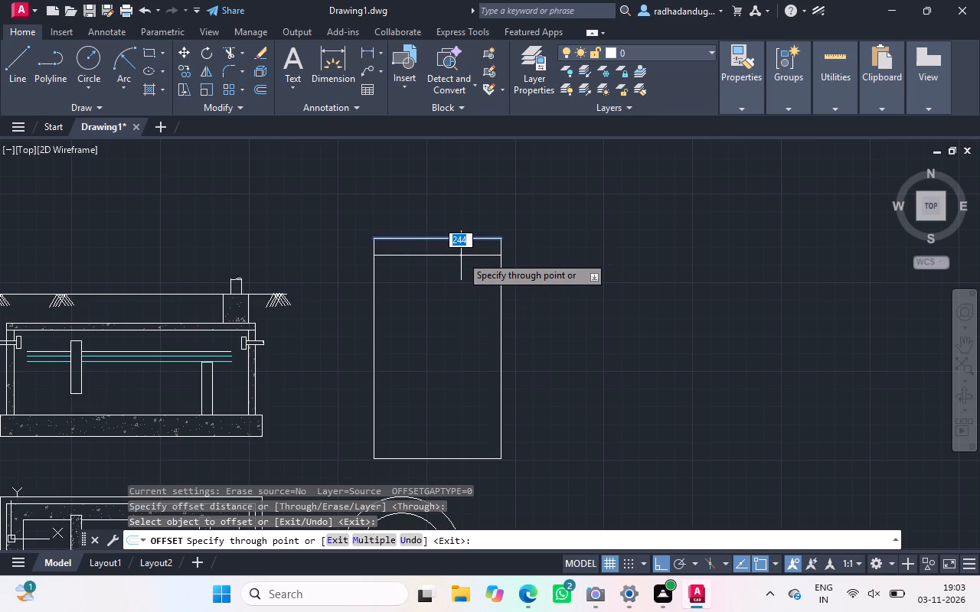
key("1")
key("o")
key("BackSpace")
type("00")
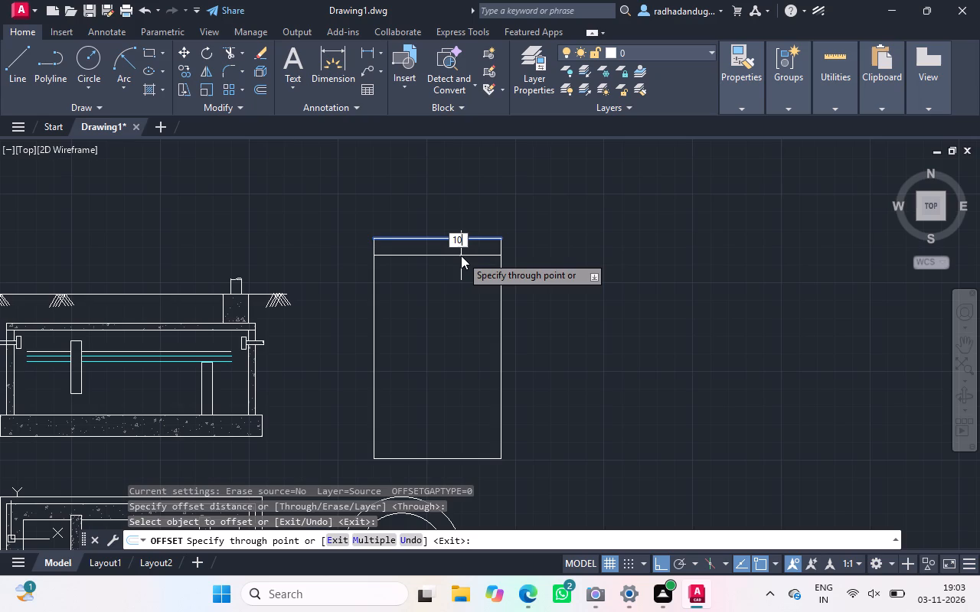
key("Return")
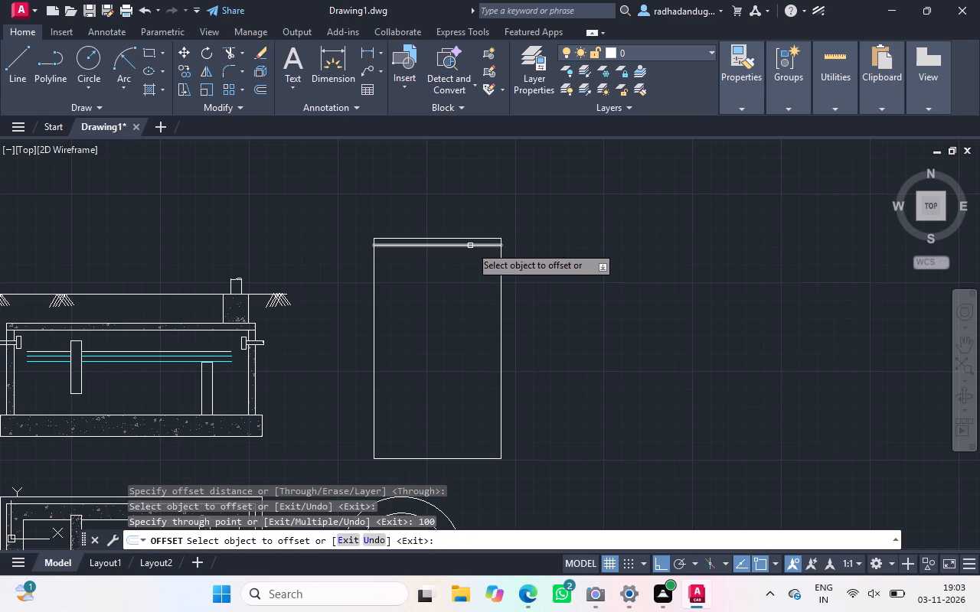
Offset the line just below the pit section's top edge 400 downward.
left_click(450, 537)
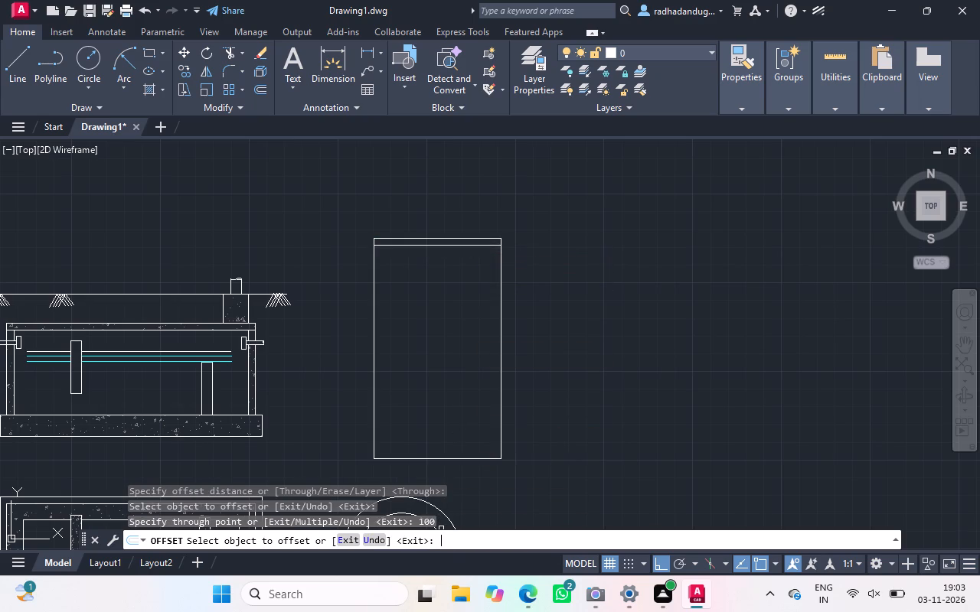
left_click(457, 246)
left_click_drag(457, 246, 453, 300)
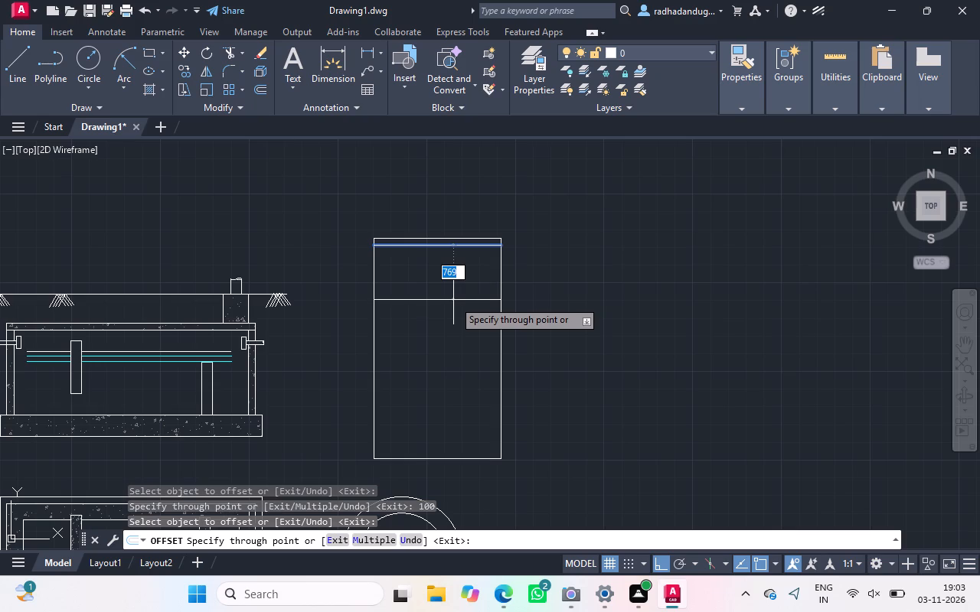
type("400")
key("Return")
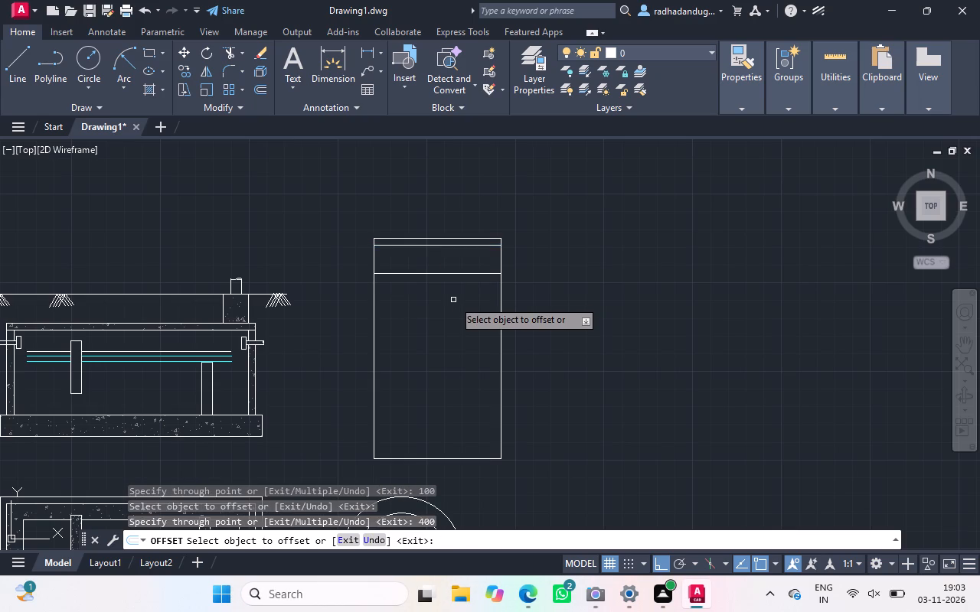
Offset the lowest of the new horizontal lines in the pit section 500 downward.
left_click(462, 273)
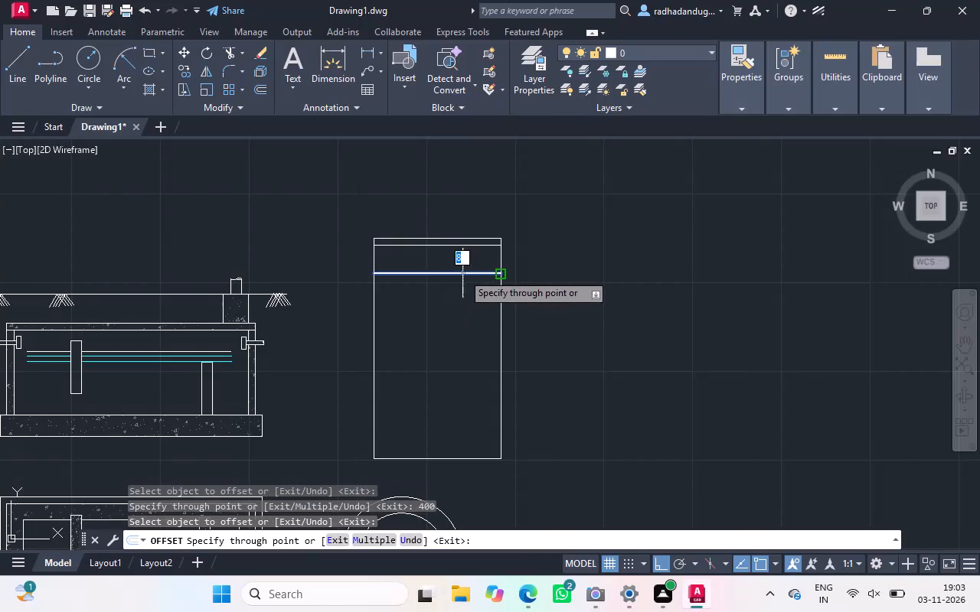
left_click_drag(462, 273, 453, 301)
type("5o")
key("BackSpace")
type("00")
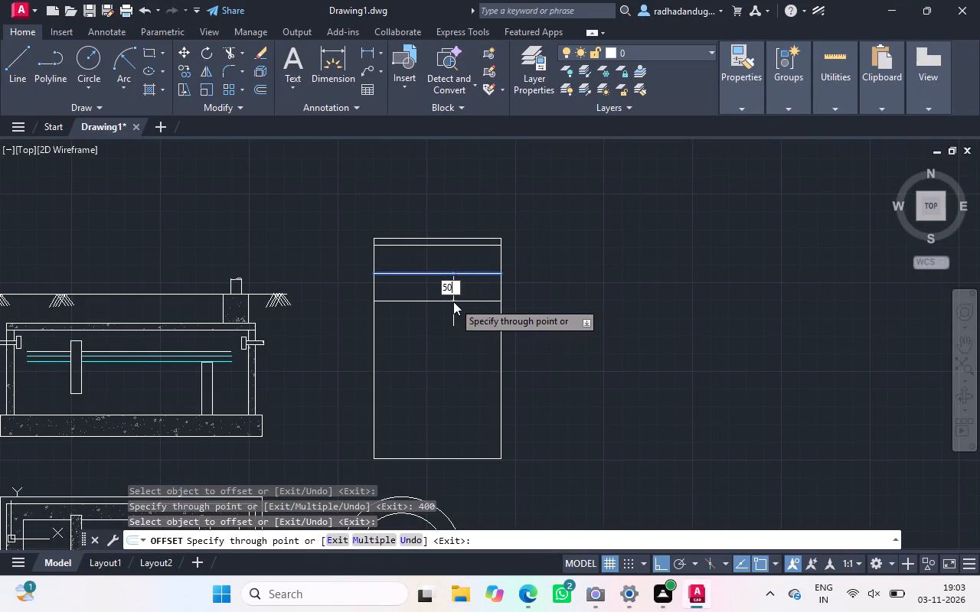
key("Return")
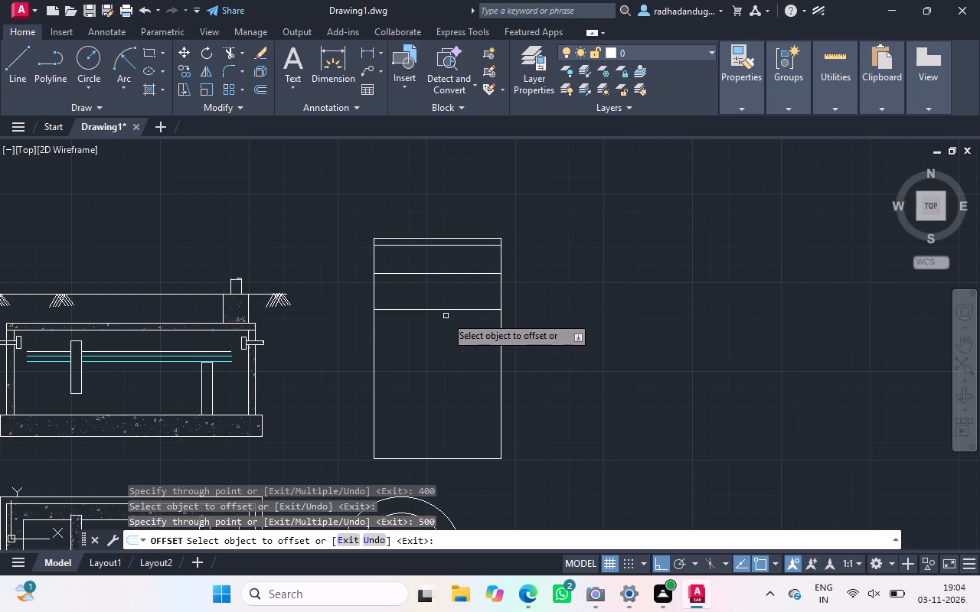
Offset the lowest interior horizontal line of the pit section 1550 downward.
left_click(458, 311)
left_click_drag(458, 311, 455, 361)
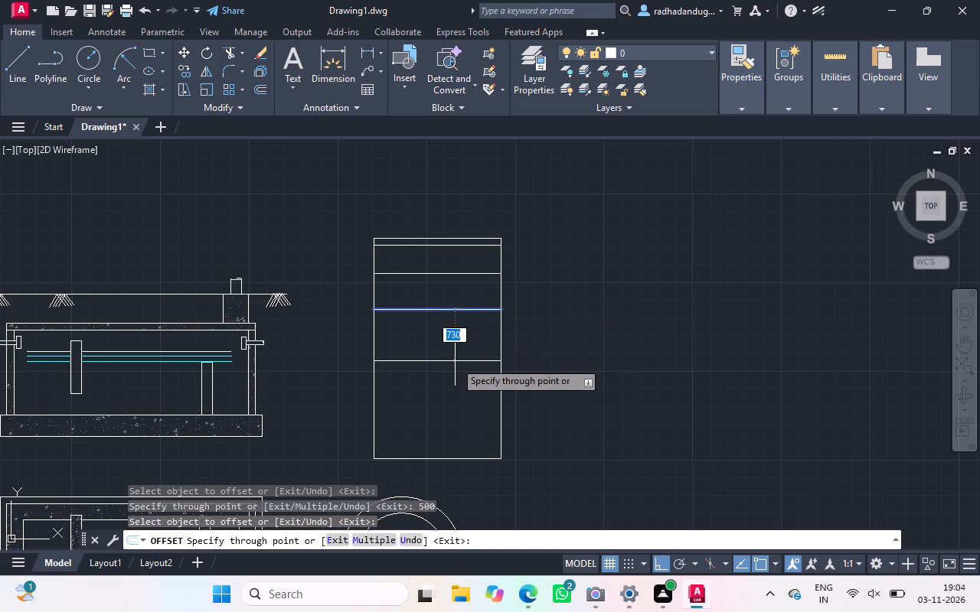
type("15")
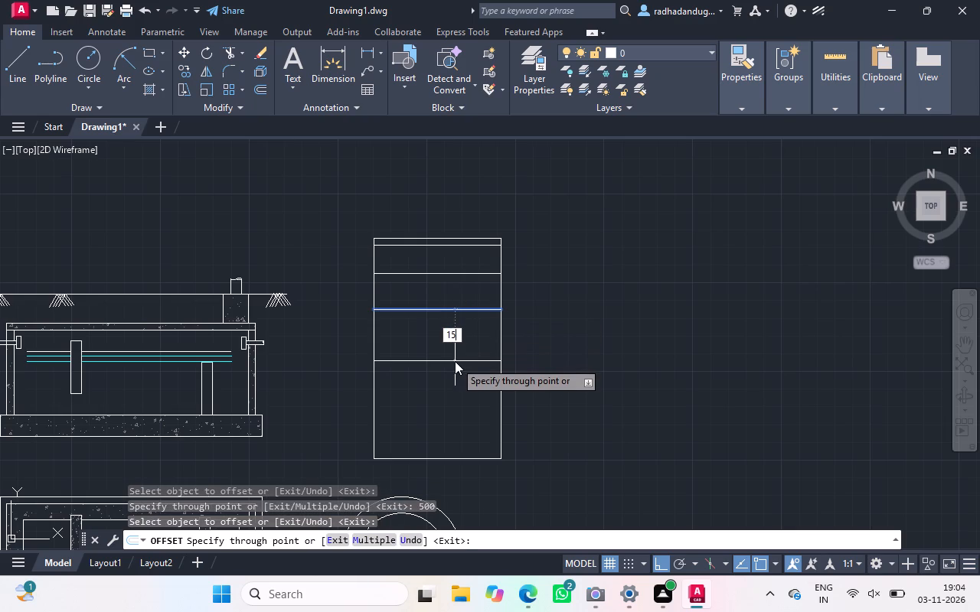
key("5")
key("0")
key("Return")
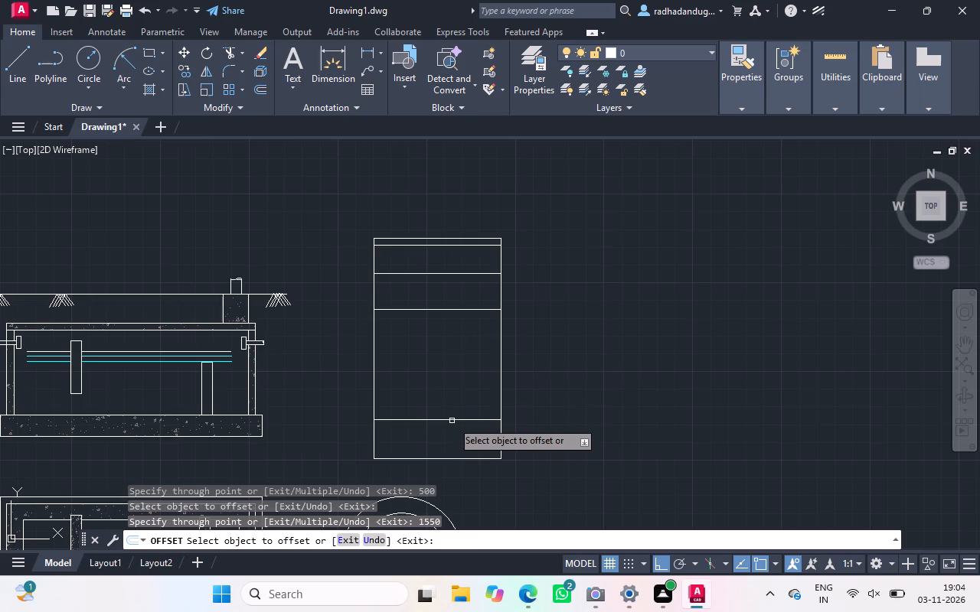
Offset the lowest interior horizontal line of the pit section 550 downward.
left_click(449, 545)
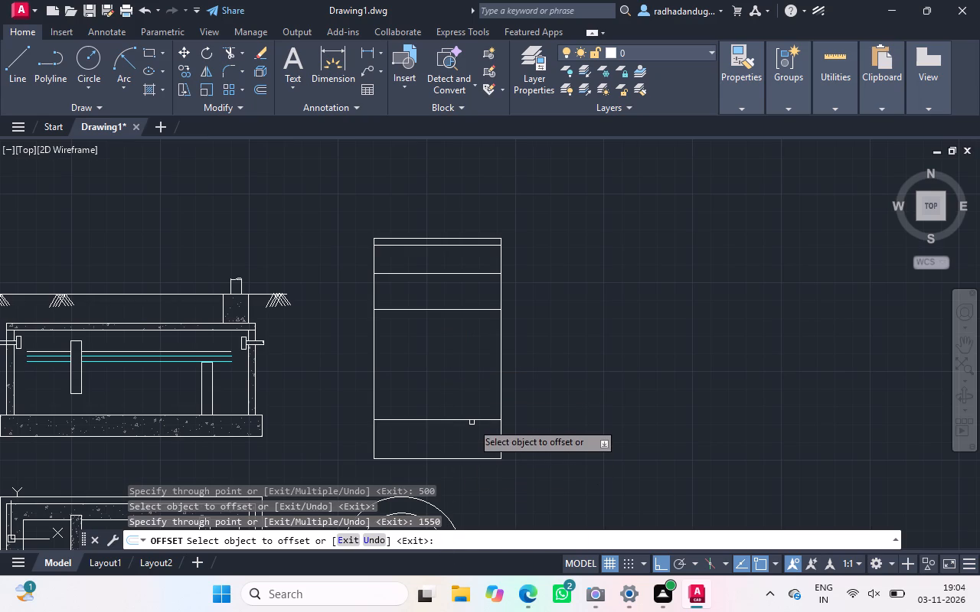
left_click(479, 420)
left_click_drag(479, 420, 478, 461)
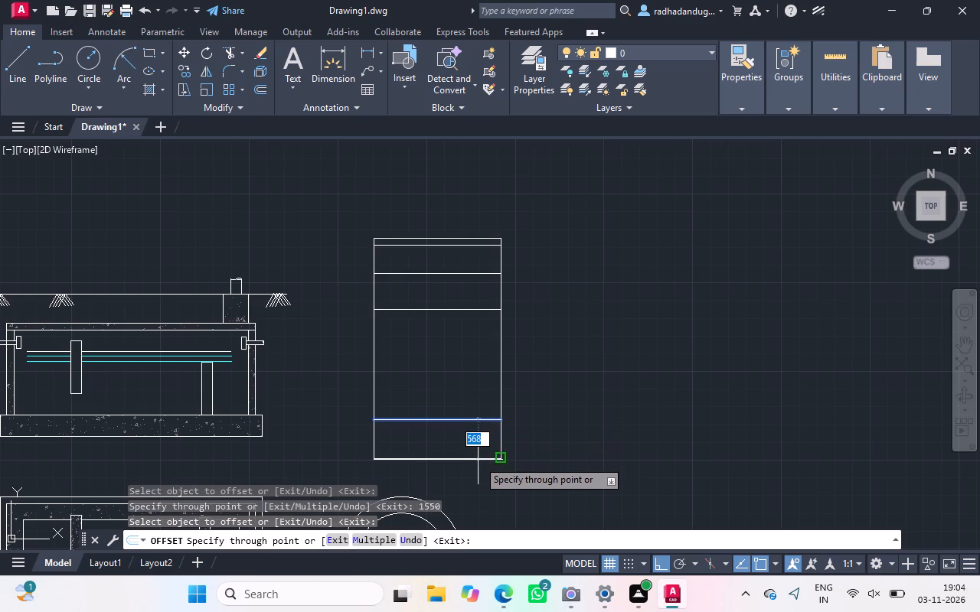
left_click_drag(478, 461, 478, 468)
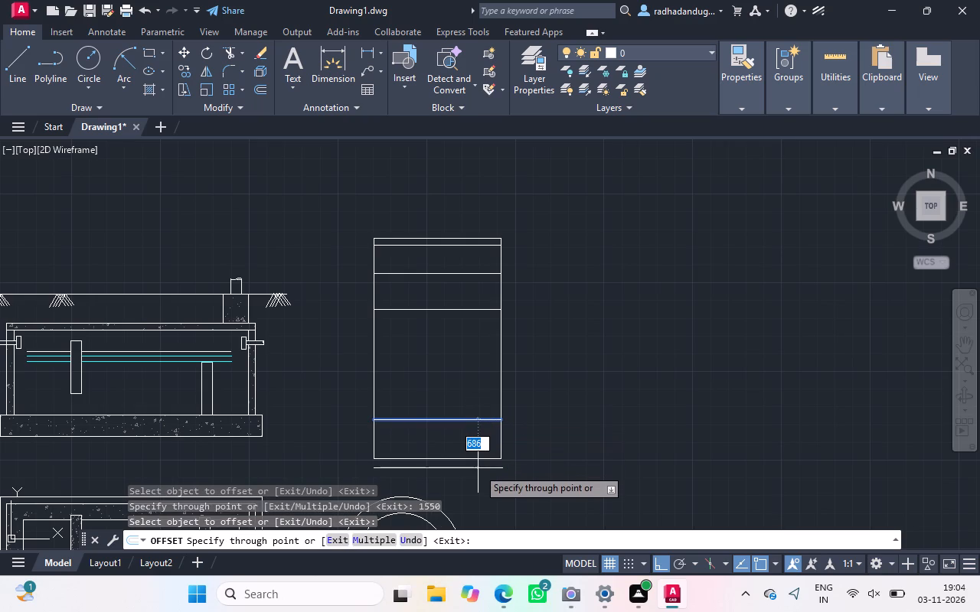
type("55")
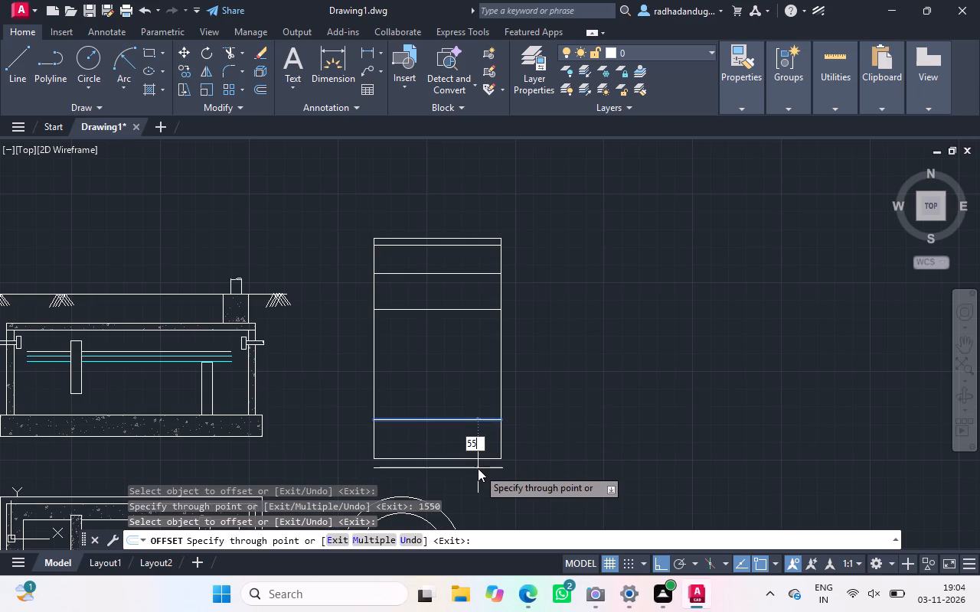
key("0")
key("Return")
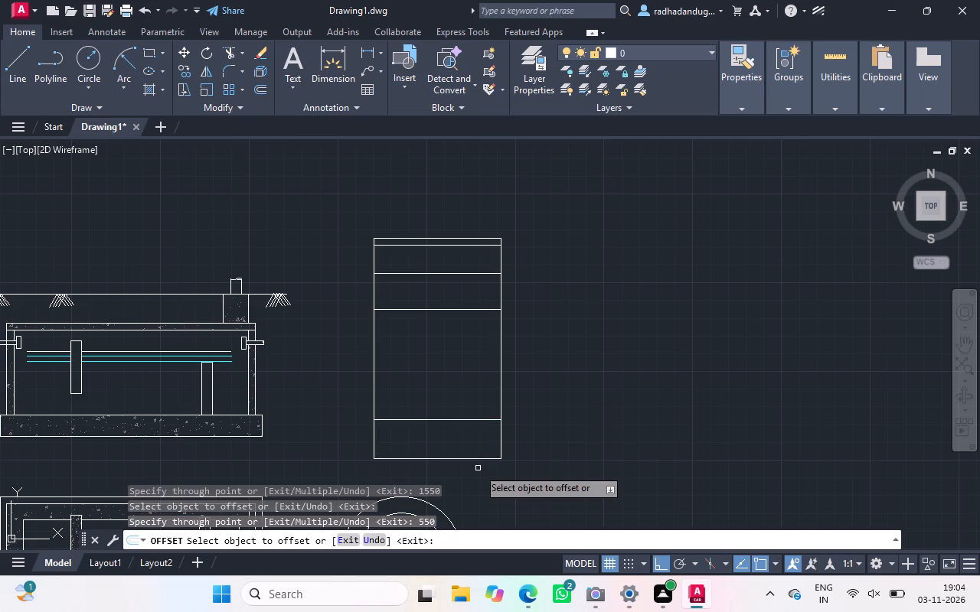
type("l")
key("space")
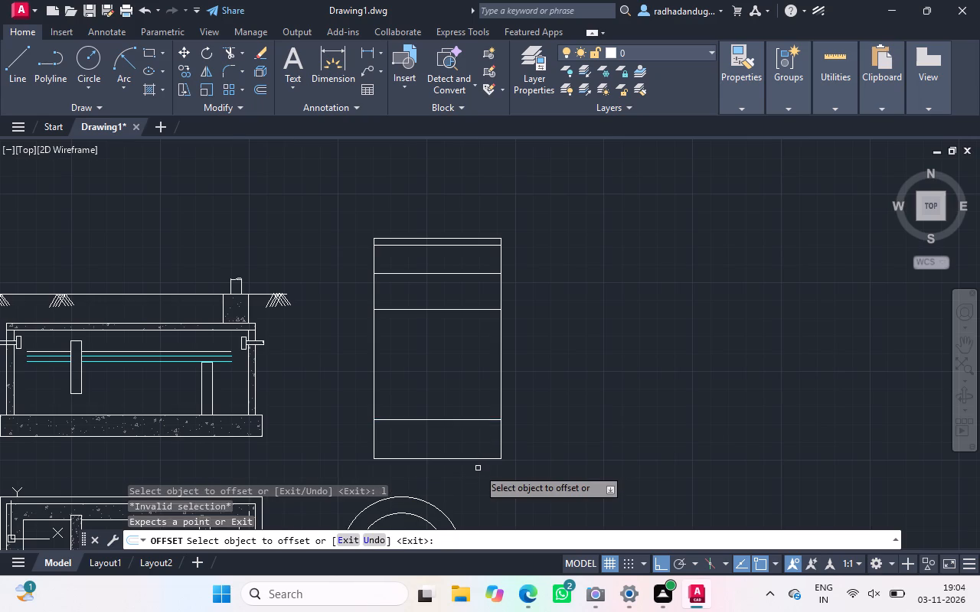
key("Escape")
key("Escape")
key("Escape")
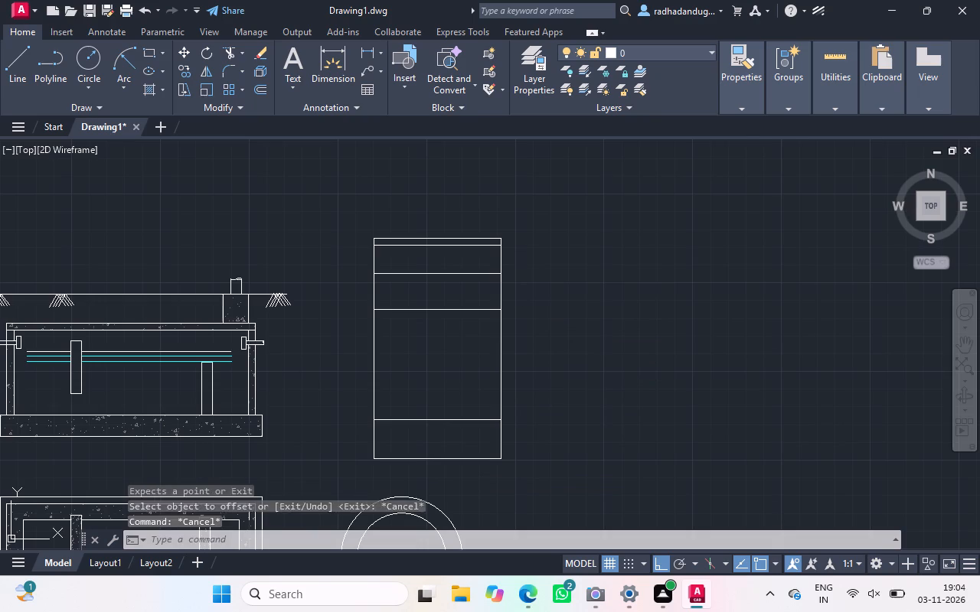
key("Escape")
key("Escape")
key("Escape")
key("Escape")
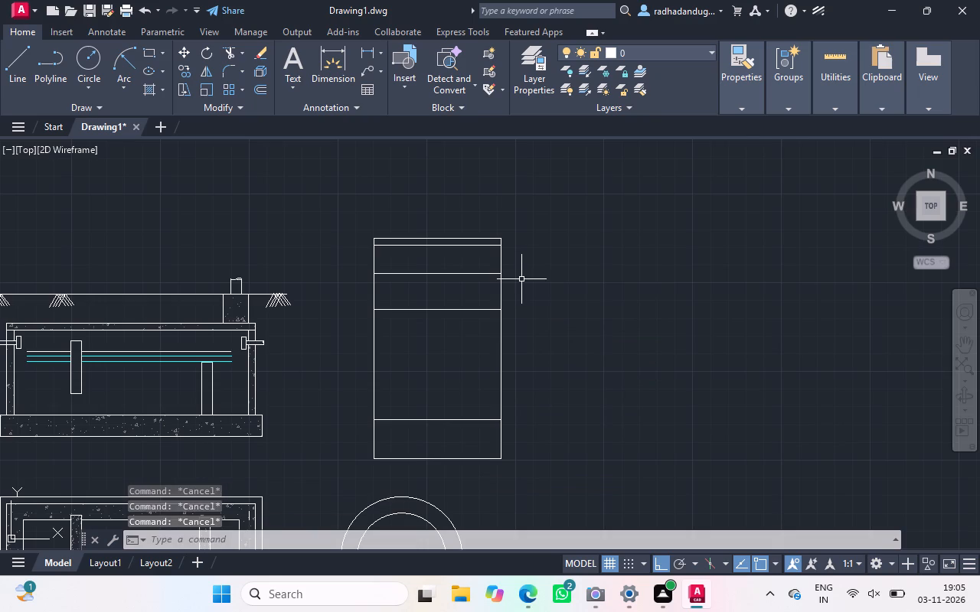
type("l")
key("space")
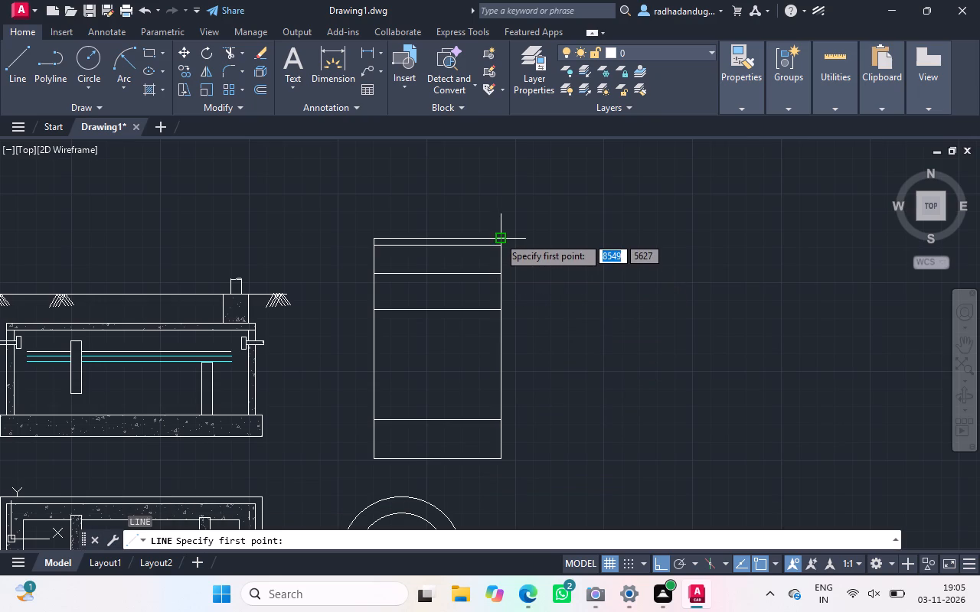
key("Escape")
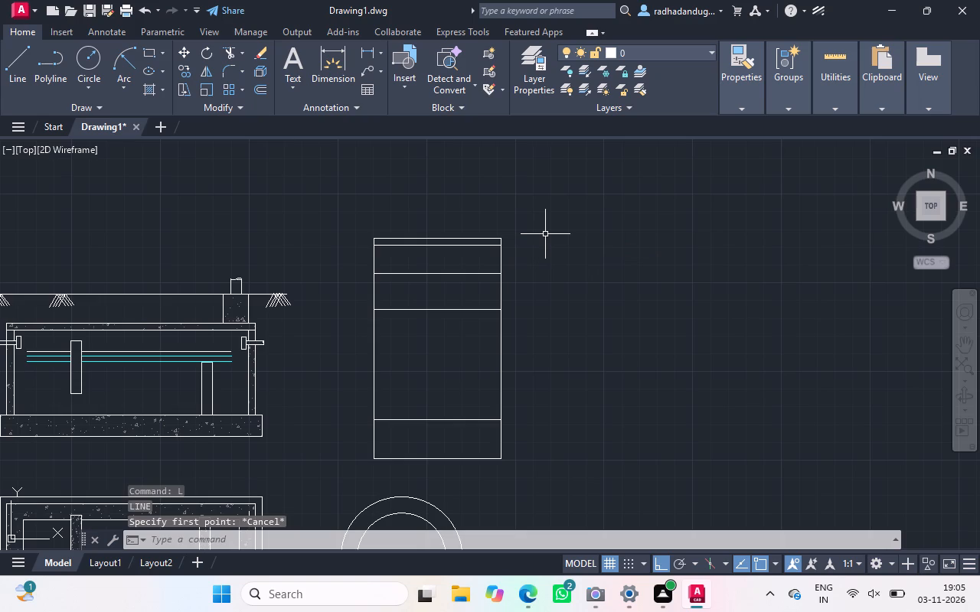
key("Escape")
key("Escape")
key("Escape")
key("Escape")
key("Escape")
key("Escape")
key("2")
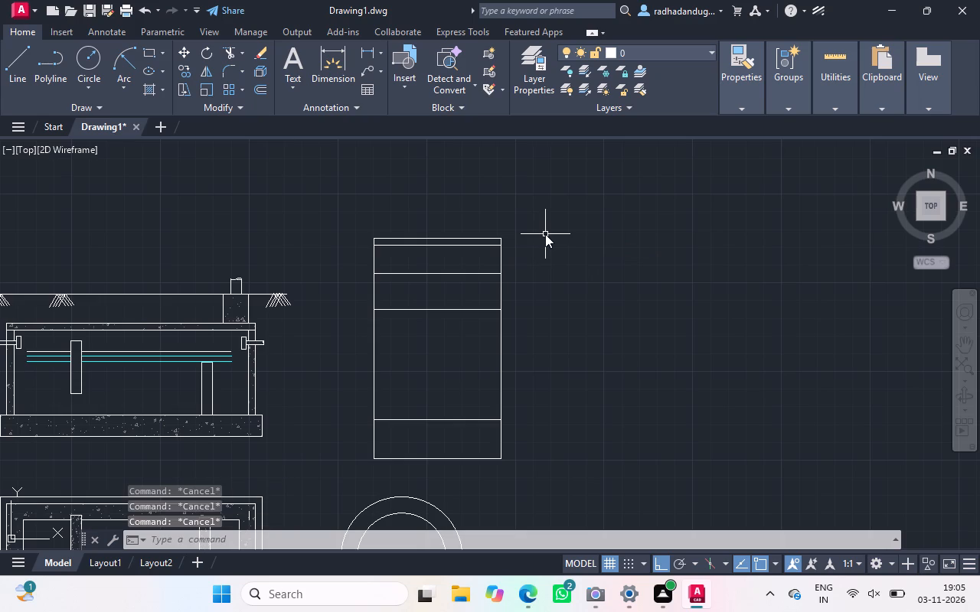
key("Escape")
Draw connected lines from the pit section's top-right corner: 230 right, 826 down and 230 back left to the wall.
type("l")
key("space")
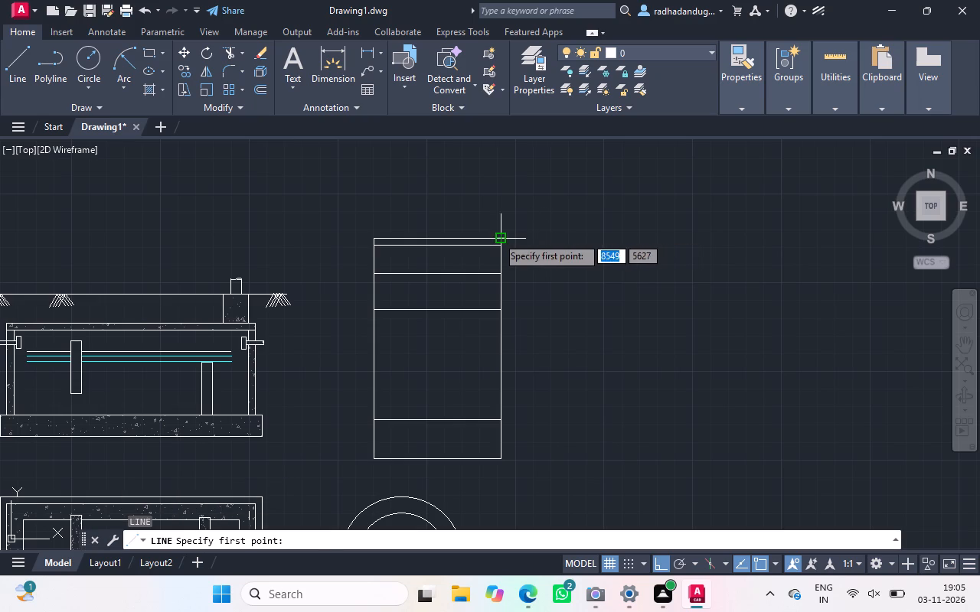
left_click_drag(497, 236, 544, 236)
type("230")
key("space")
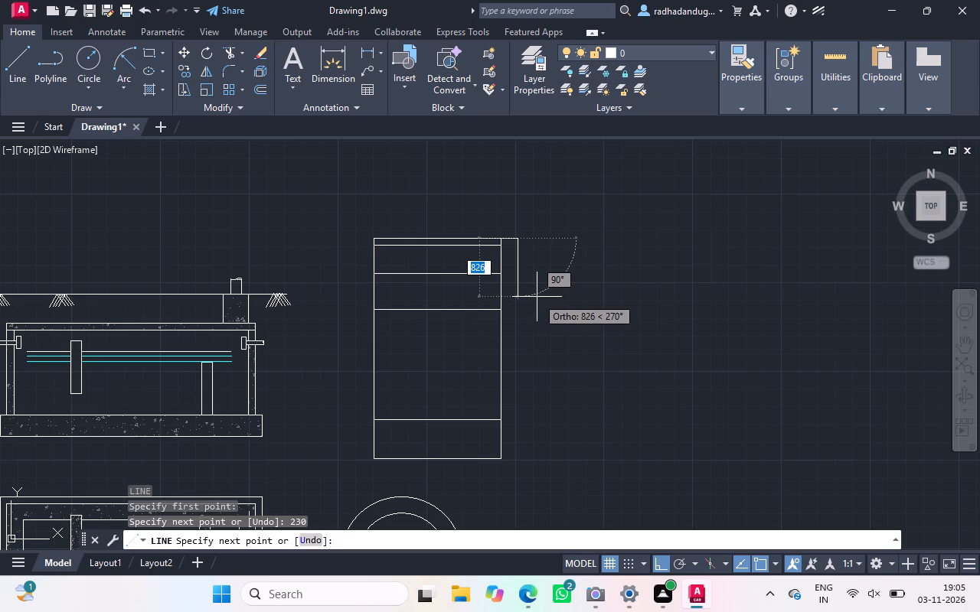
key("8")
type("26")
key("space")
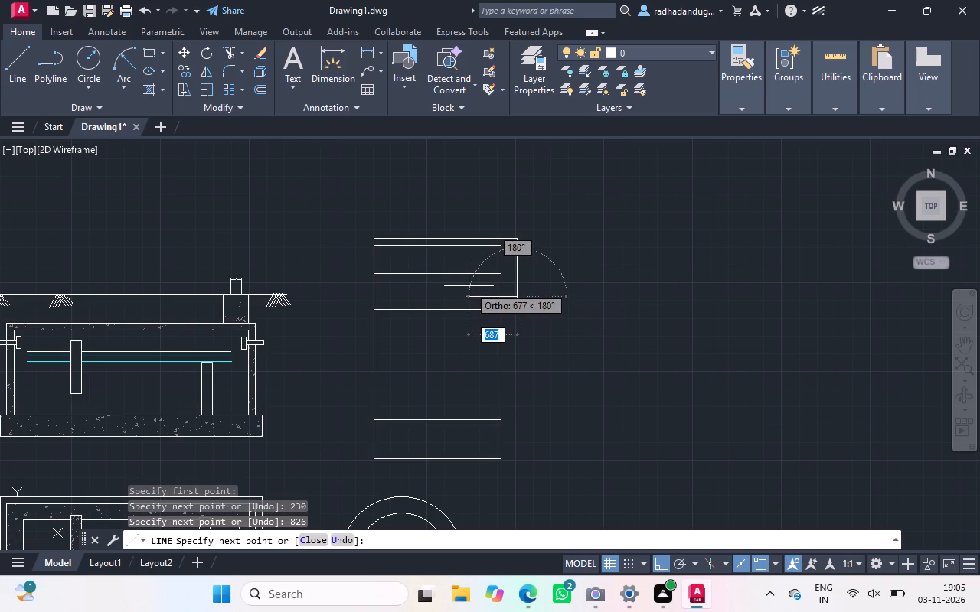
type("240")
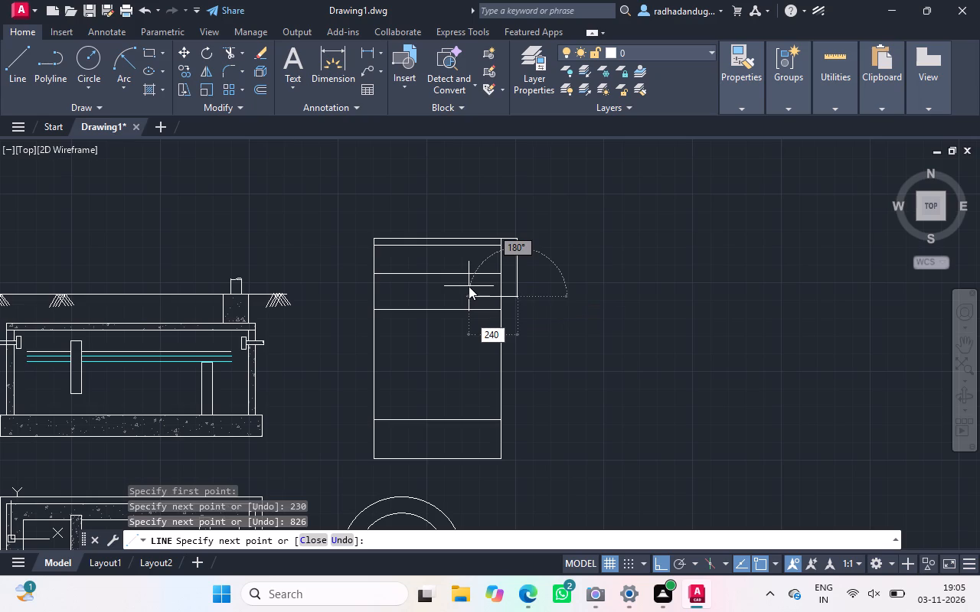
key("BackSpace")
key("BackSpace")
key("3")
key("0")
key("Return")
key("Escape")
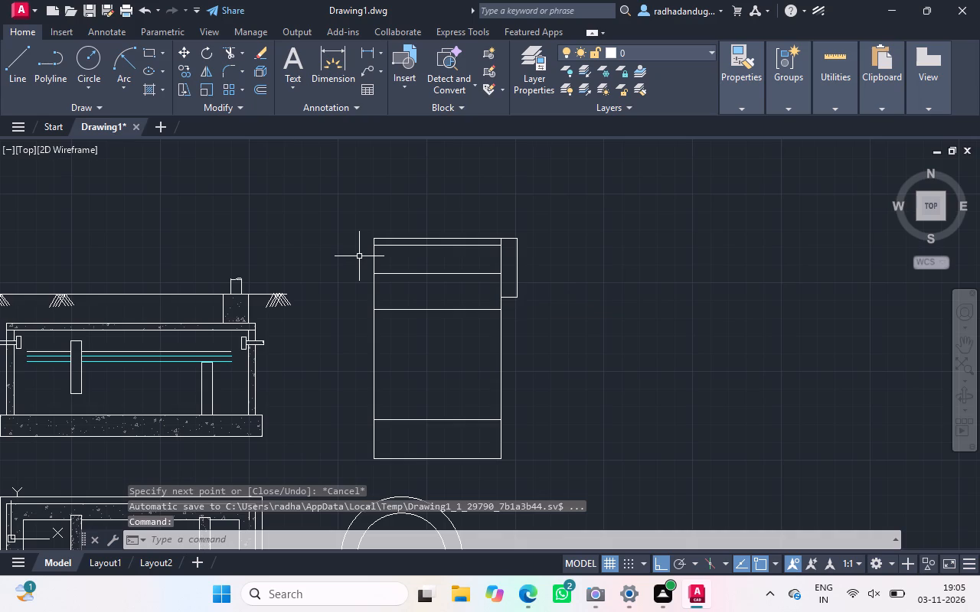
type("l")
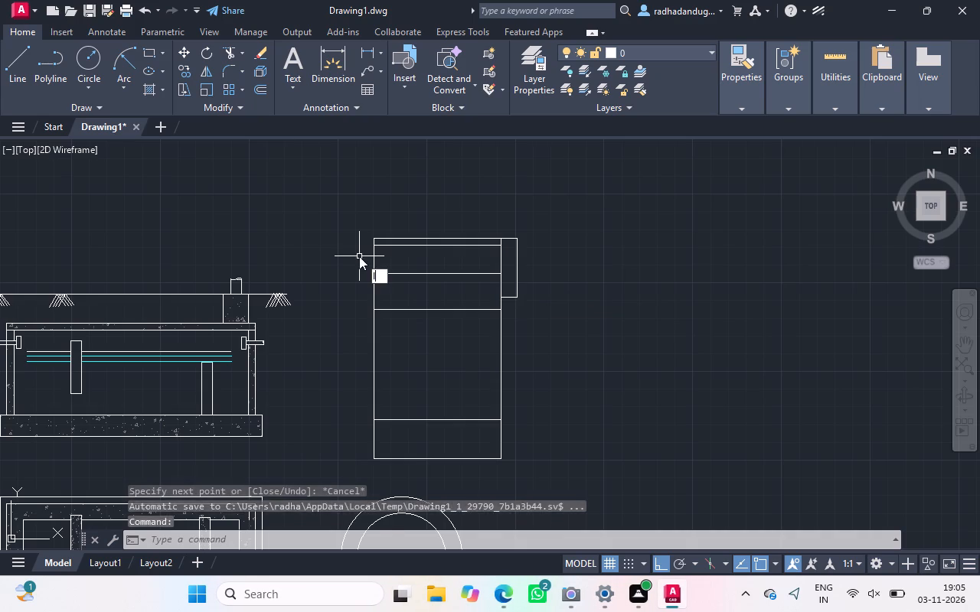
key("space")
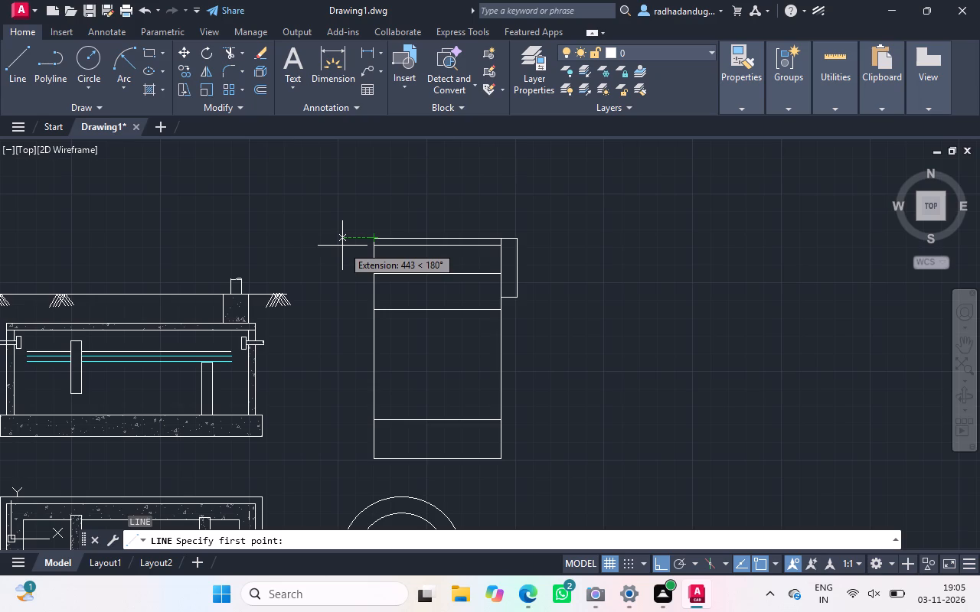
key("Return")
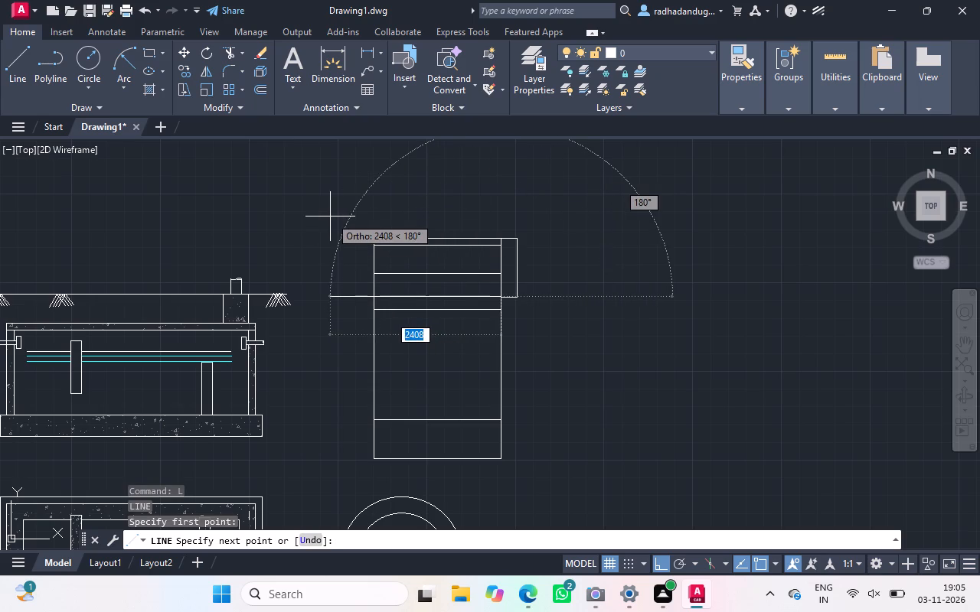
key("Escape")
Draw a 230 horizontal line extending outward from the pit section's top-left corner, level with its top edge.
type("l")
key("space")
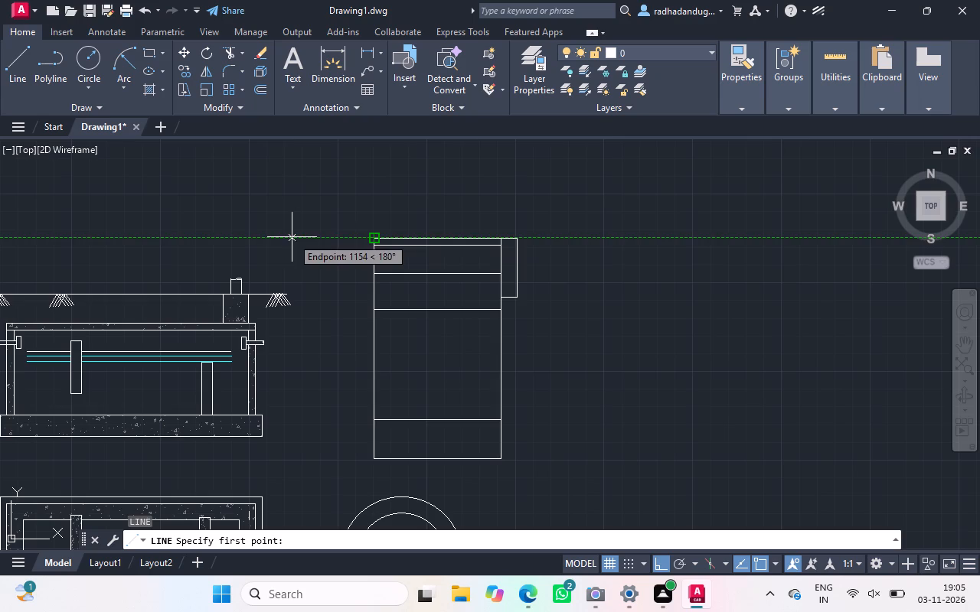
type("223")
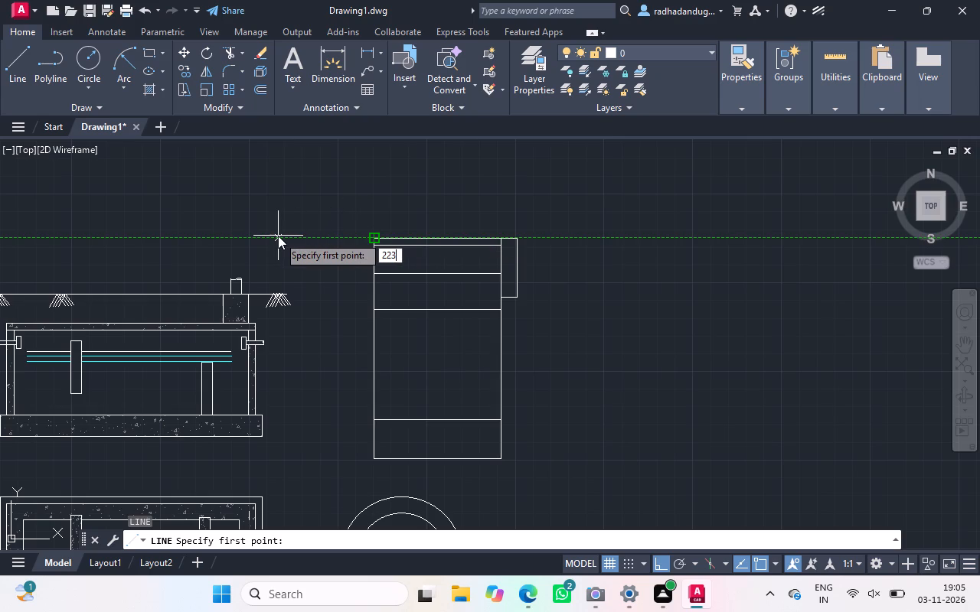
key("BackSpace")
key("BackSpace")
key("3")
key("o")
key("BackSpace")
key("0")
key("Return")
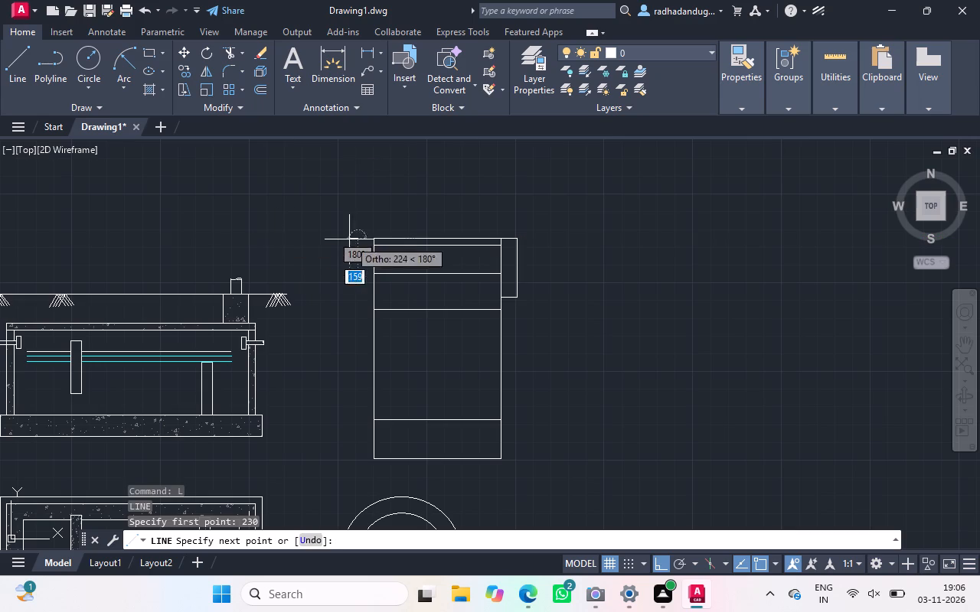
type("230")
key("Return")
key("Escape")
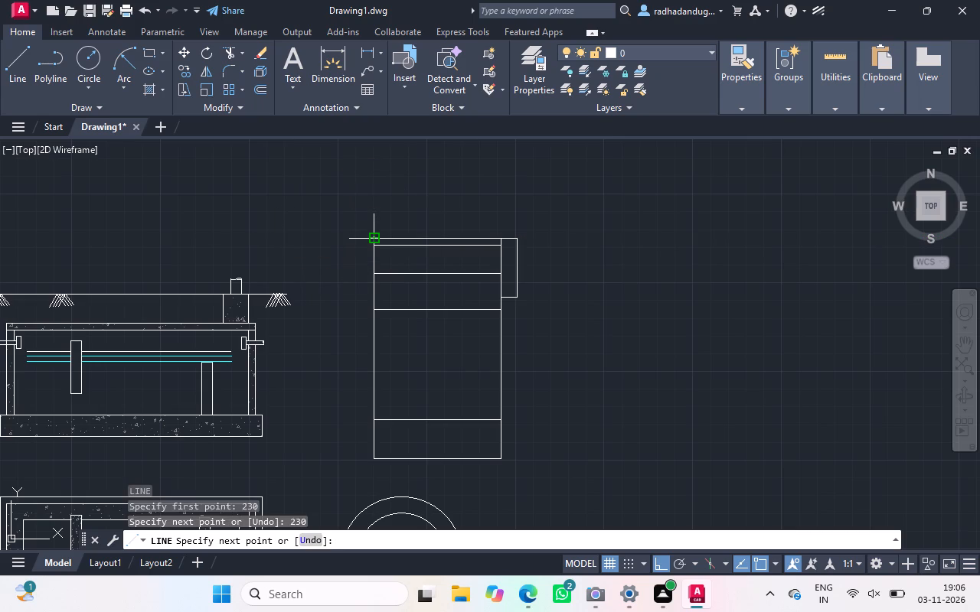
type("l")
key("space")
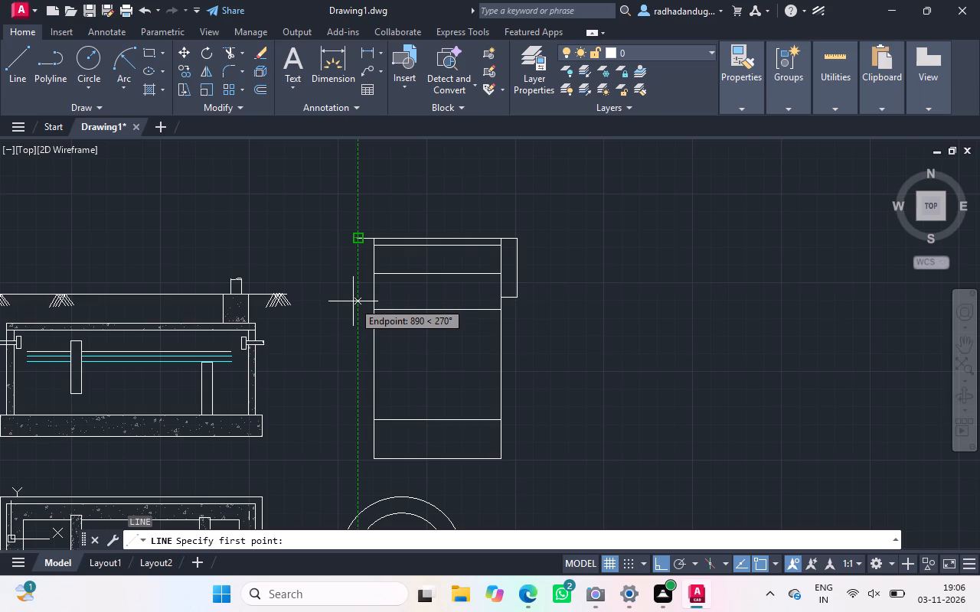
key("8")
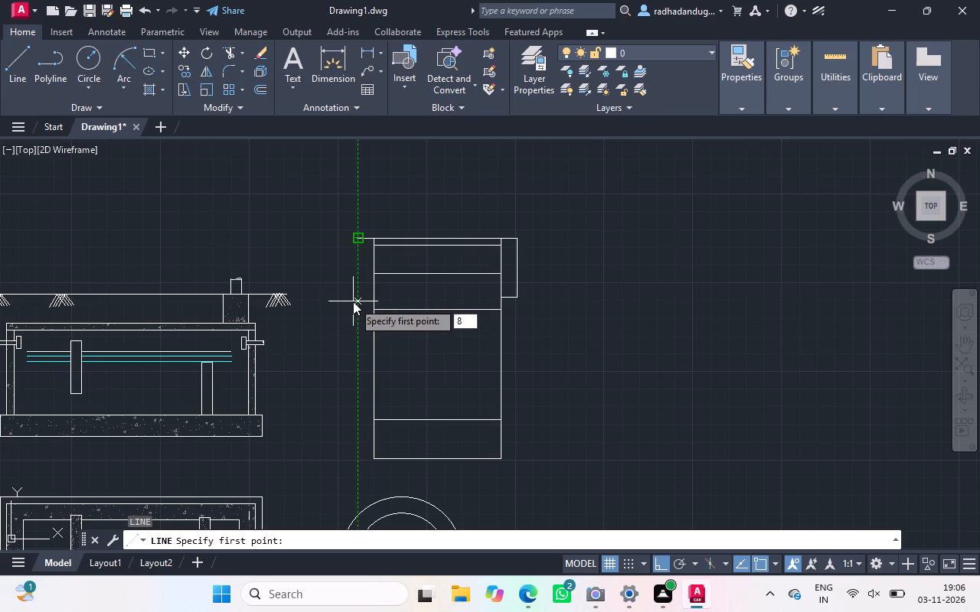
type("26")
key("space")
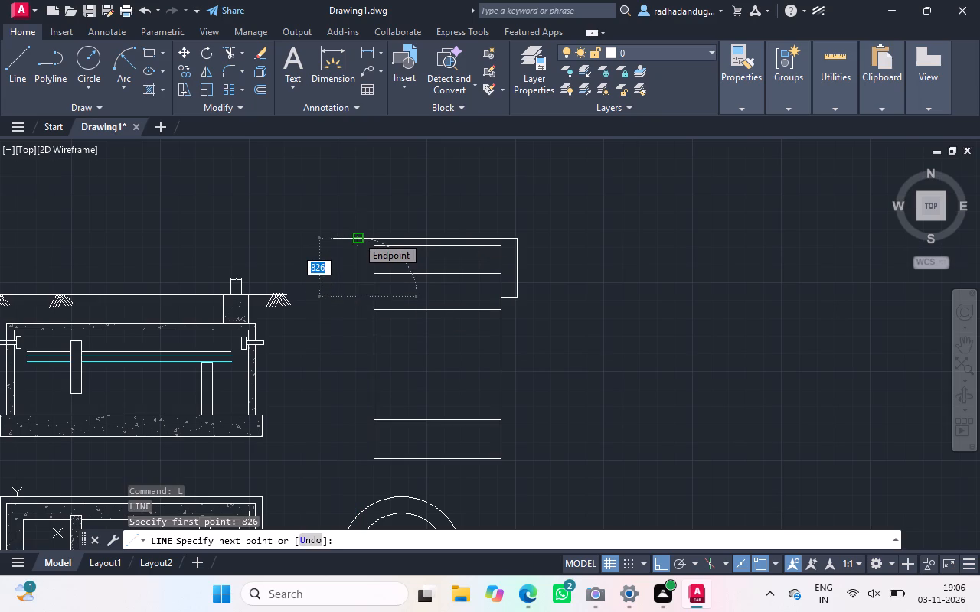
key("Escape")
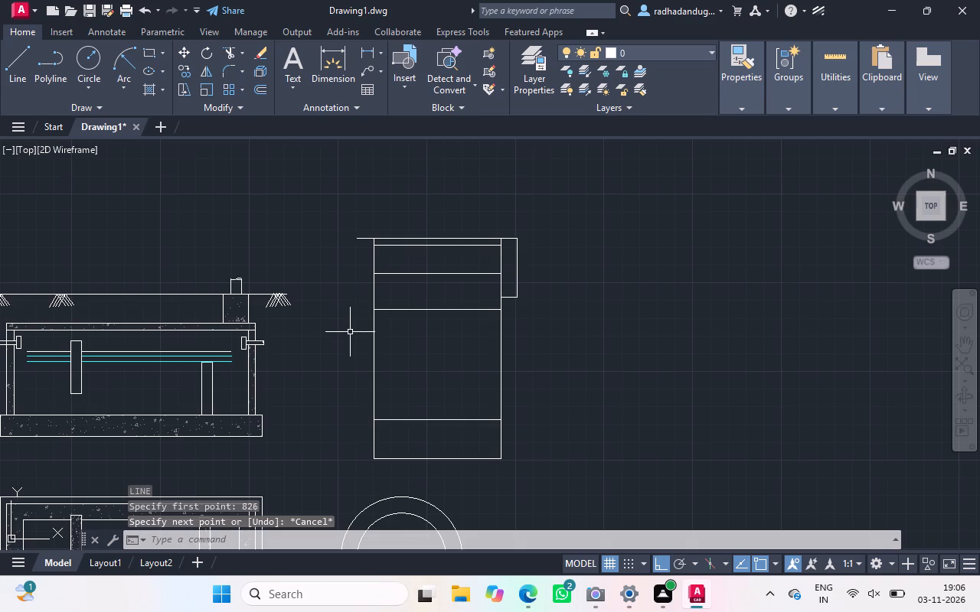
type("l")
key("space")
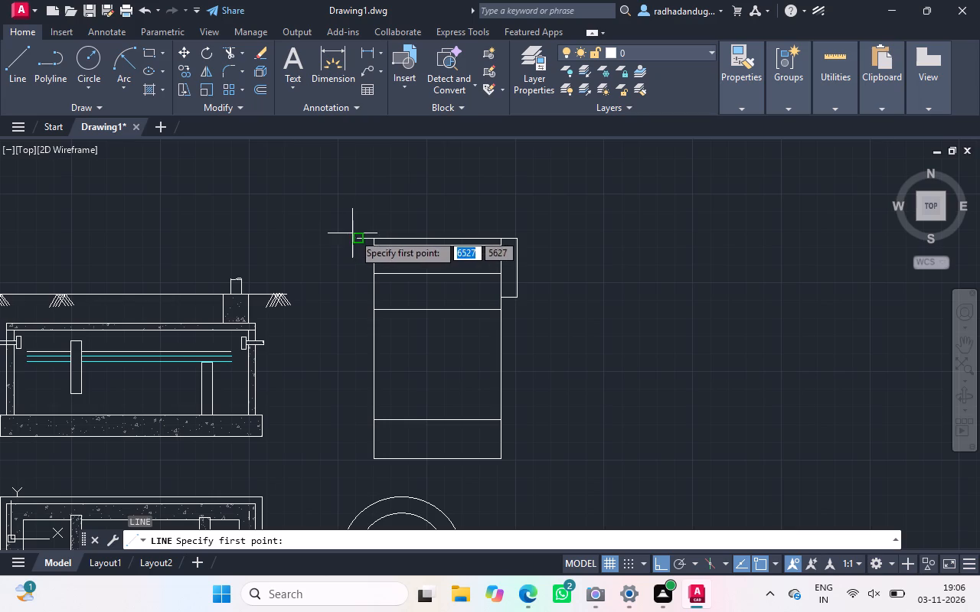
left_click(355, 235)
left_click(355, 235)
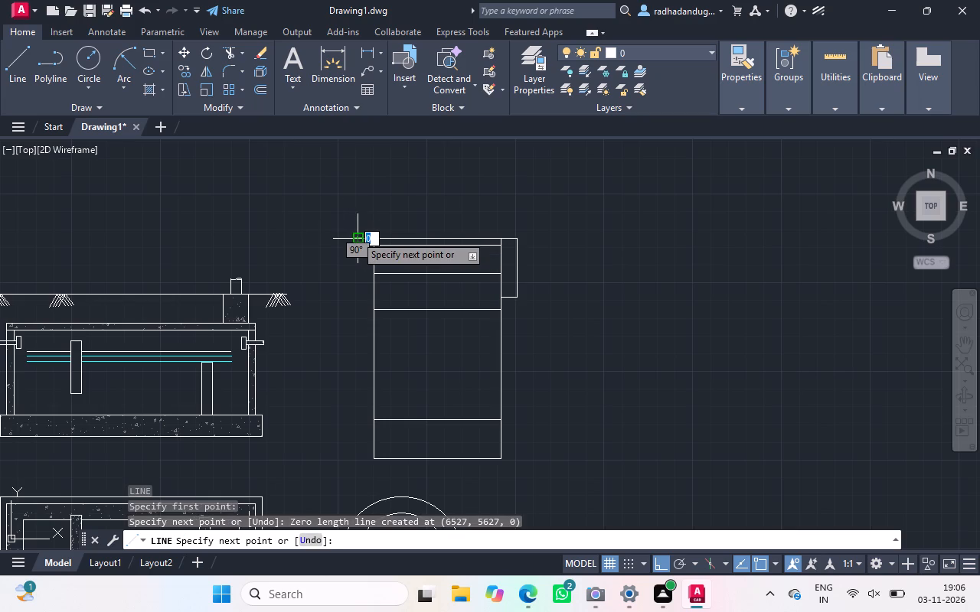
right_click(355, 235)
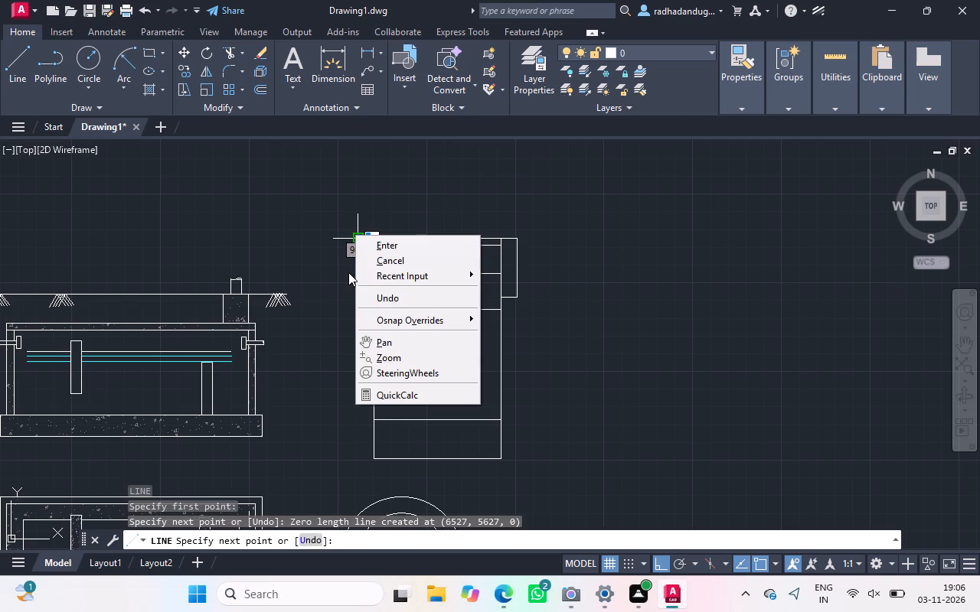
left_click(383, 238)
Draw an 826 vertical line down from the outer end of the 230 line at the pit section's top-left corner.
type("l")
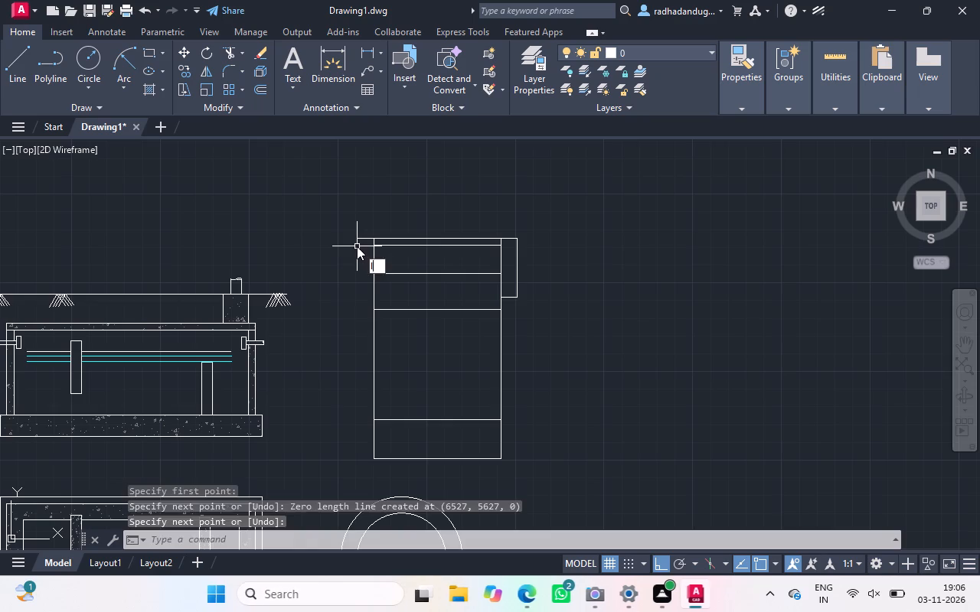
key("space")
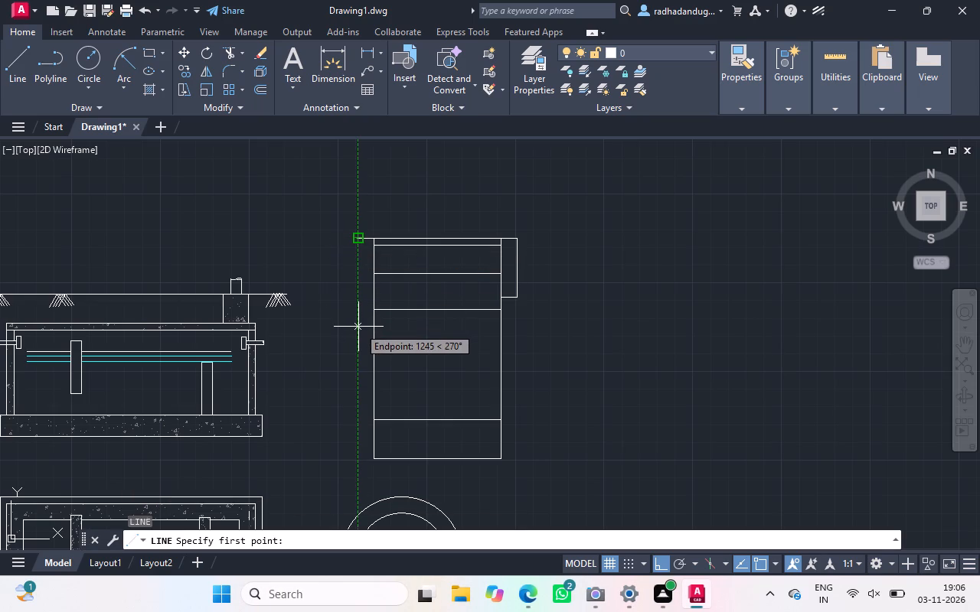
type("83")
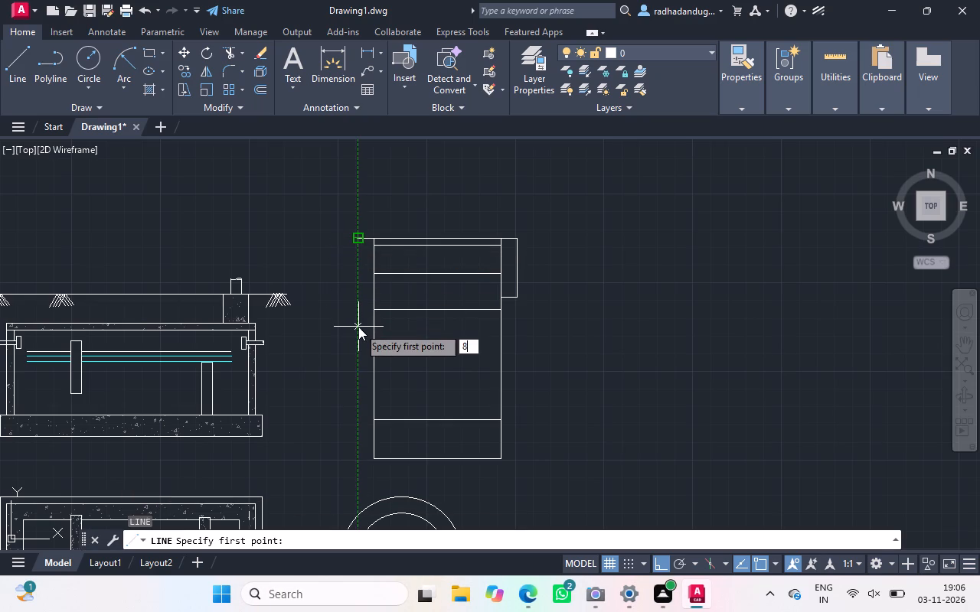
key("BackSpace")
type("26")
key("space")
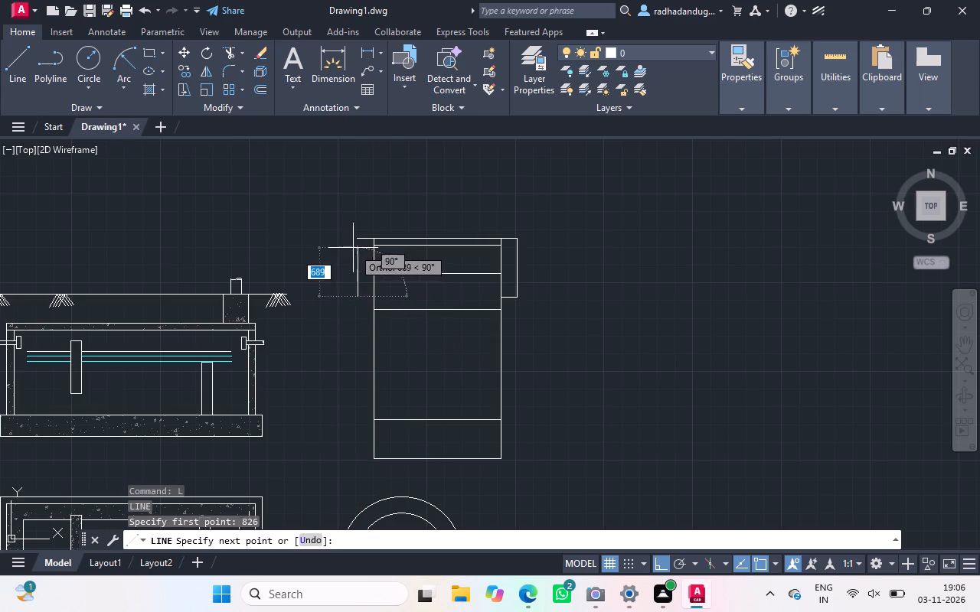
left_click(360, 240)
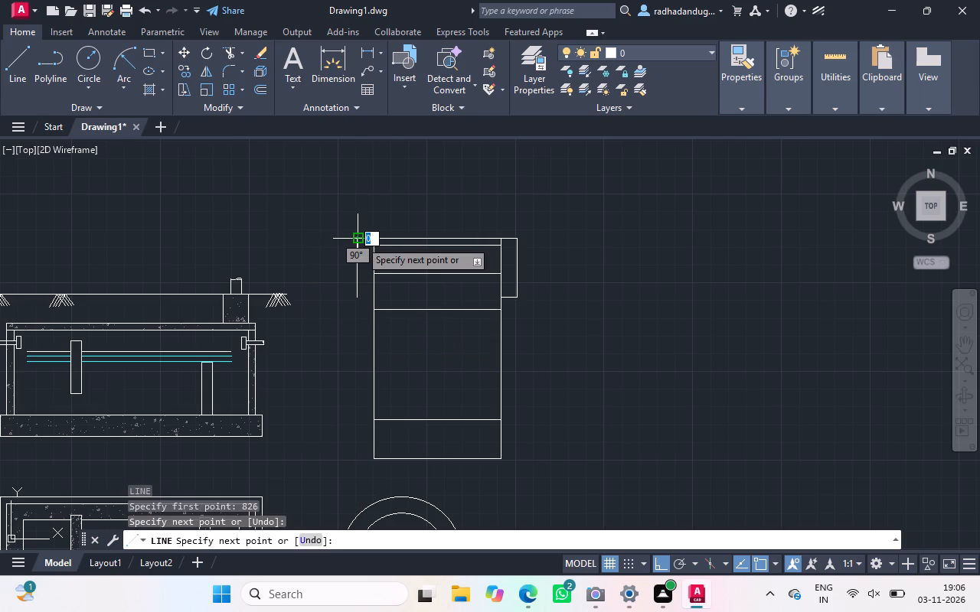
key("Escape")
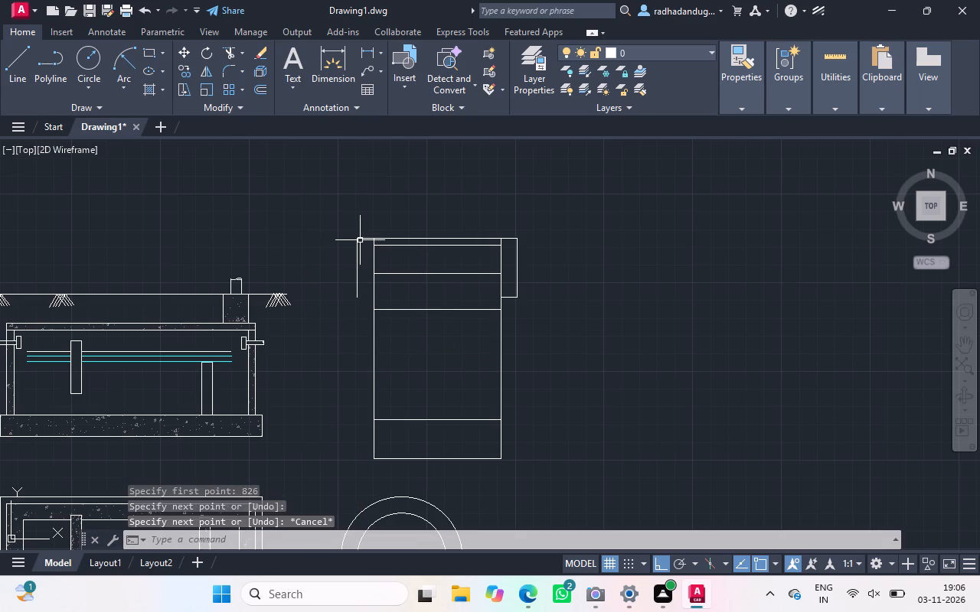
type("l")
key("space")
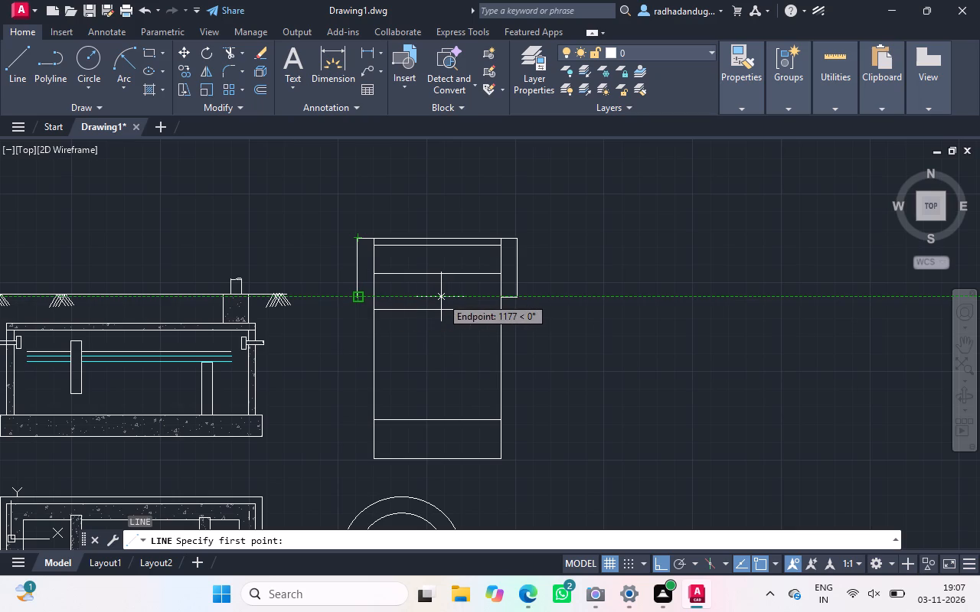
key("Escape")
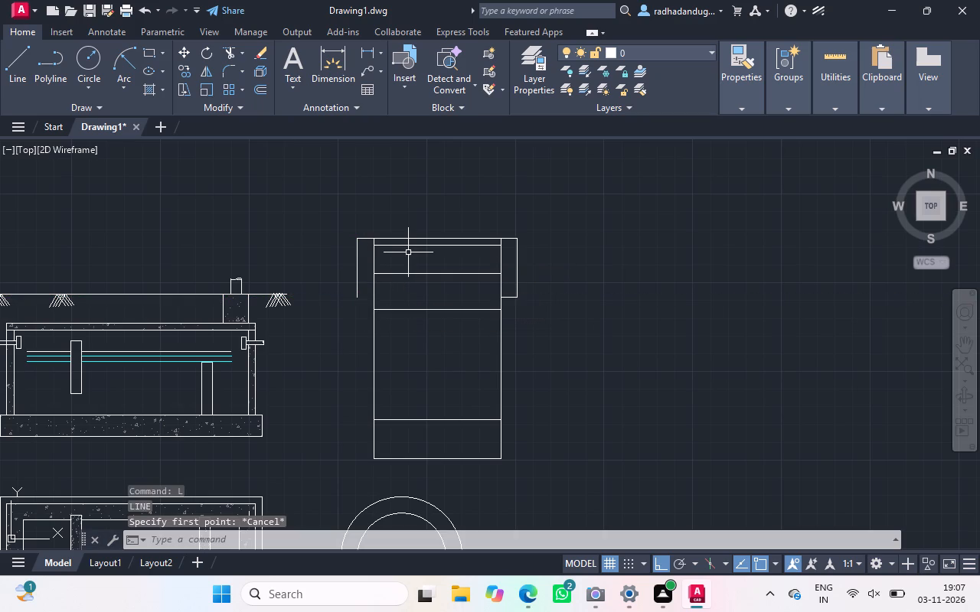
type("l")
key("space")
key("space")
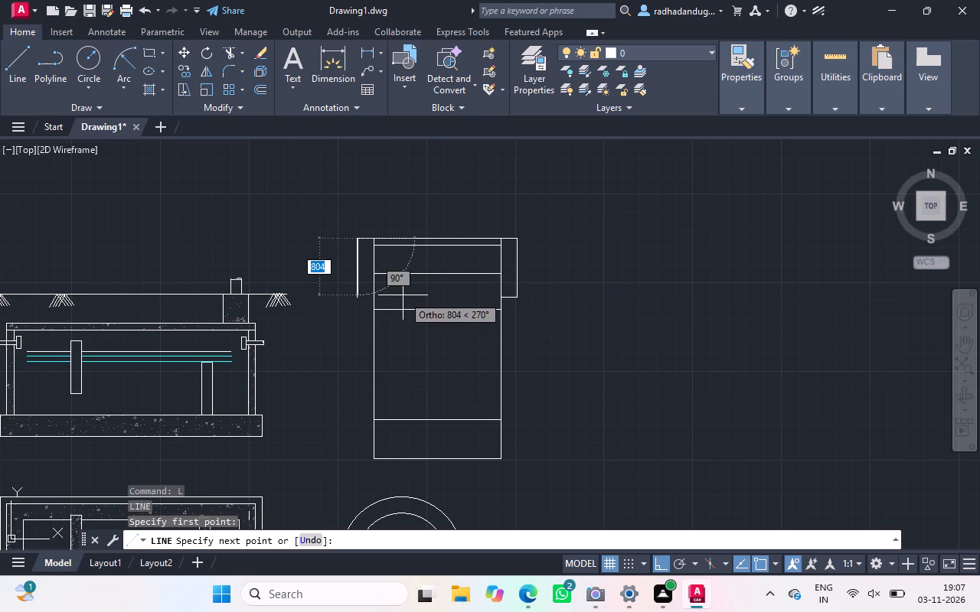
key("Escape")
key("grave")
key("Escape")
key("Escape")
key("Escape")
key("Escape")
Draw a 230 horizontal line from the lower end of the left collar's outer edge back to the pit wall.
type("l")
key("space")
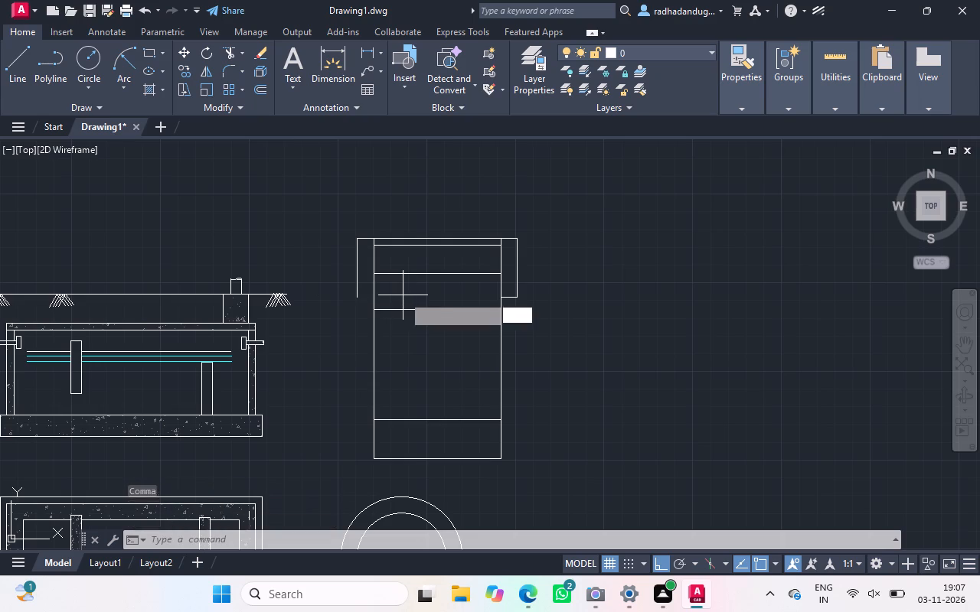
left_click_drag(359, 295, 395, 296)
type("23o")
key("0")
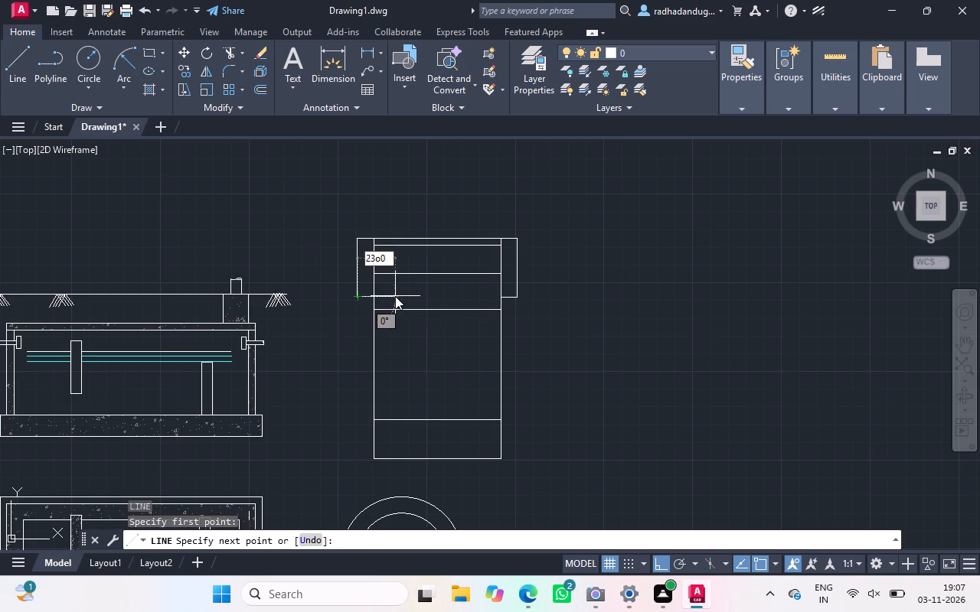
key("BackSpace")
key("BackSpace")
type("0\\")
key("BackSpace")
key("Return")
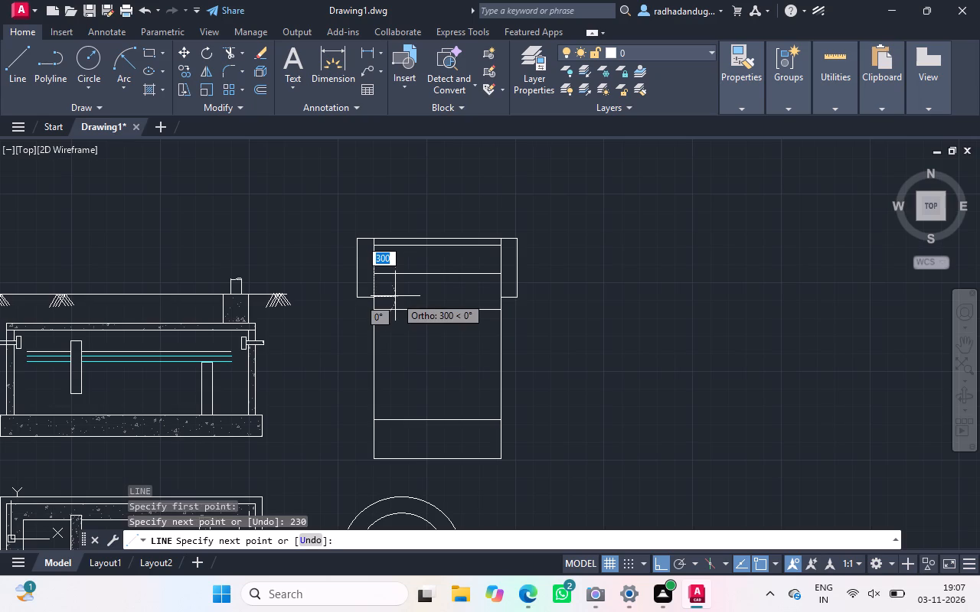
key("Escape")
key("Escape")
key("Escape")
key("Escape")
key("Escape")
key("Escape")
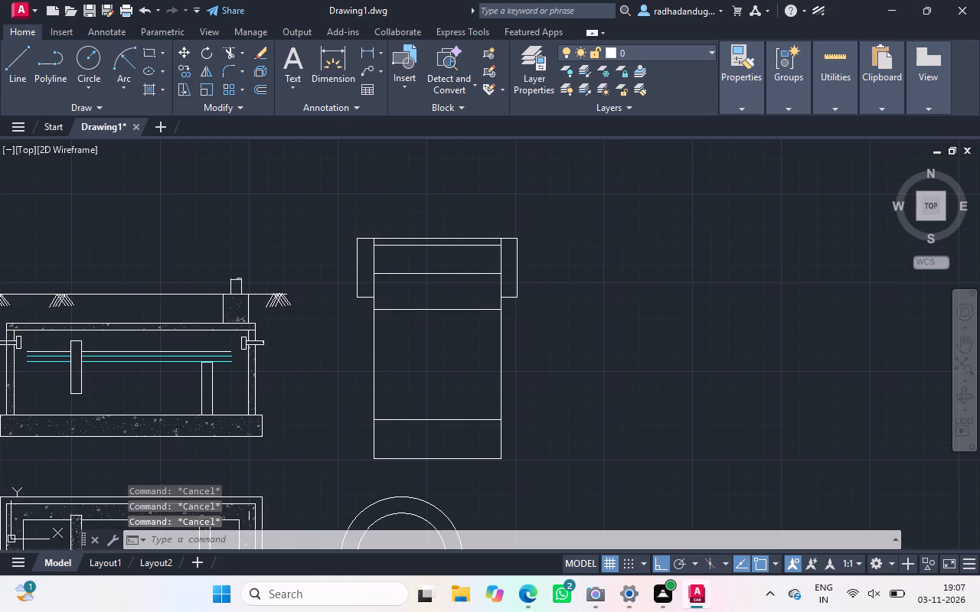
Extend the horizontal line just below the pit section's top edge to the outer edges of both collars.
type("ex")
key("space")
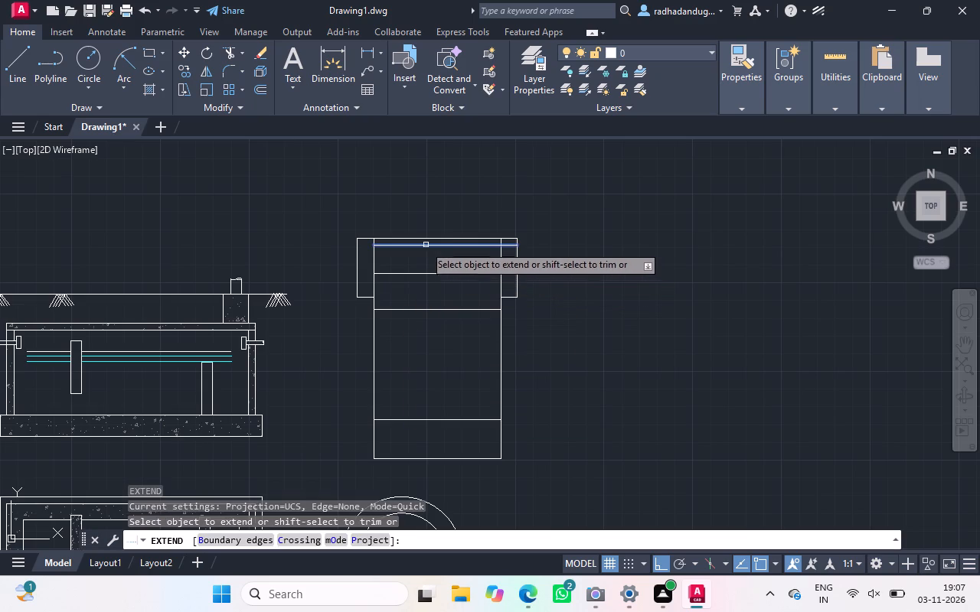
key("Escape")
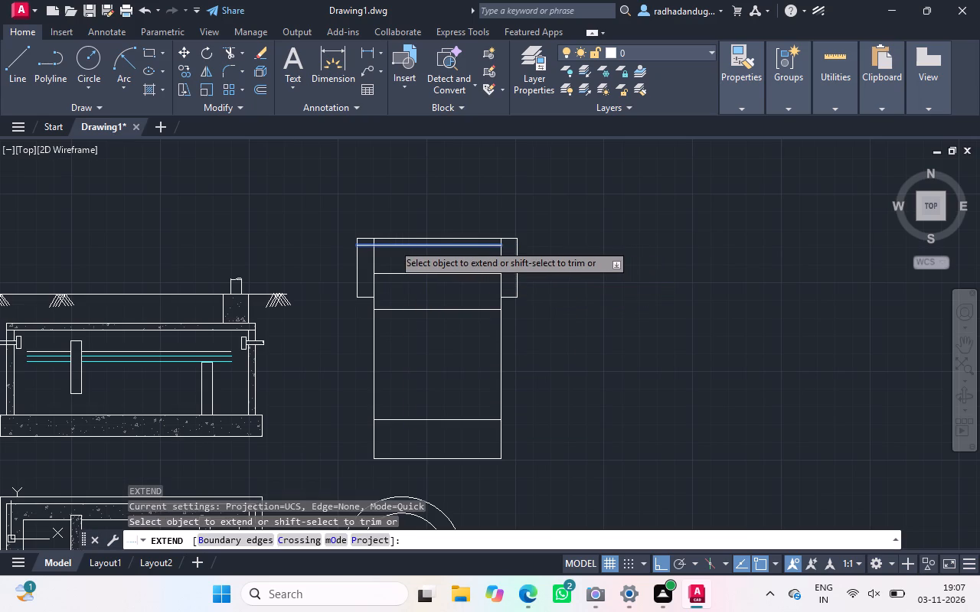
type("ex")
key("space")
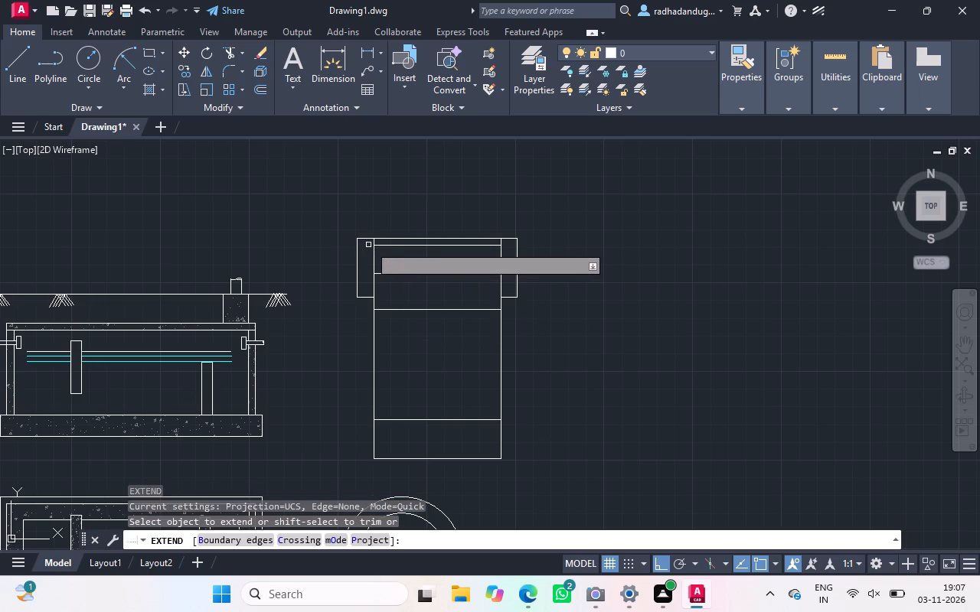
left_click(379, 246)
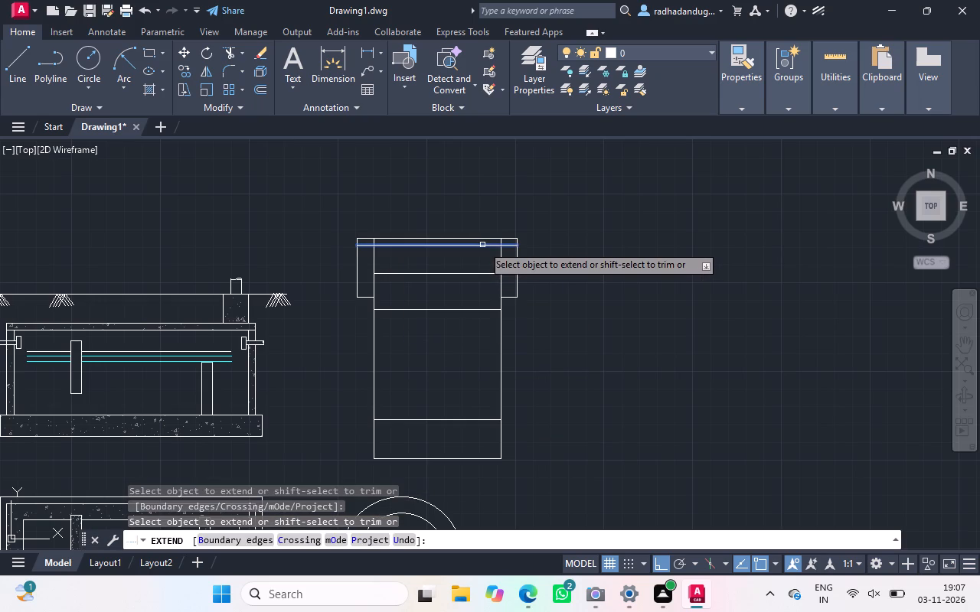
left_click(482, 245)
key("Escape")
key("Escape")
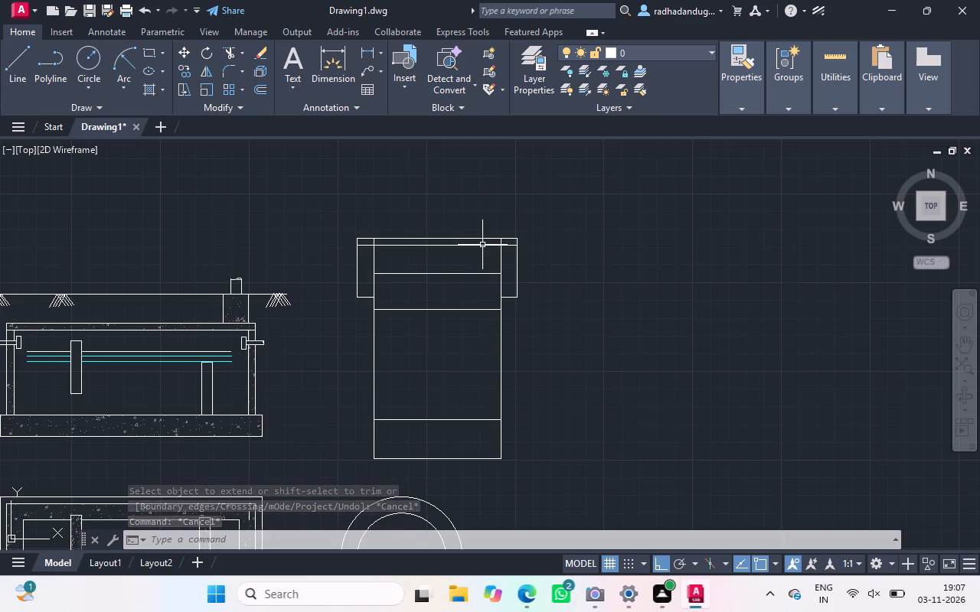
Trim both pit wall lines between the section's top edge and the extended horizontal line below it.
type("tr")
key("space")
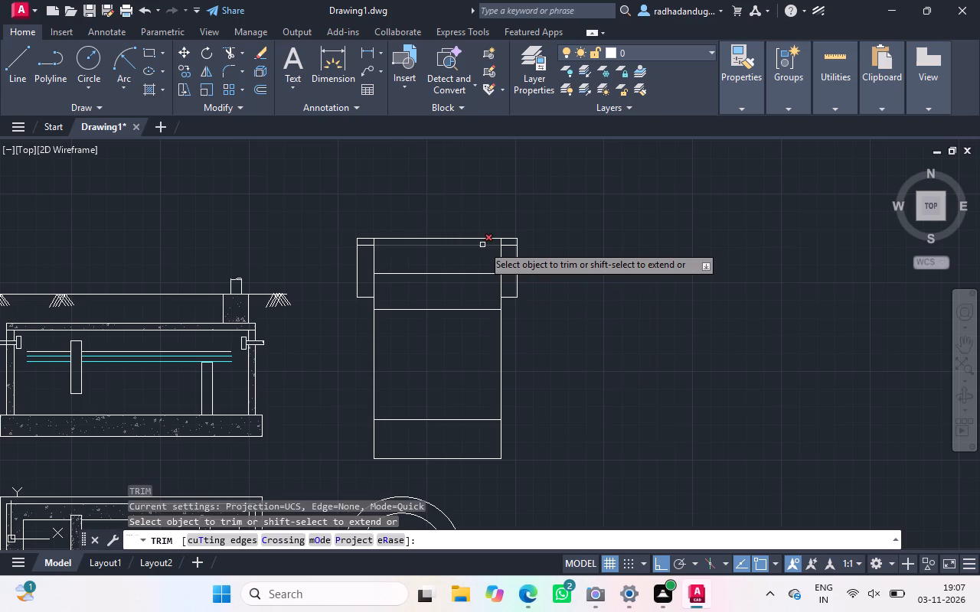
left_click(500, 243)
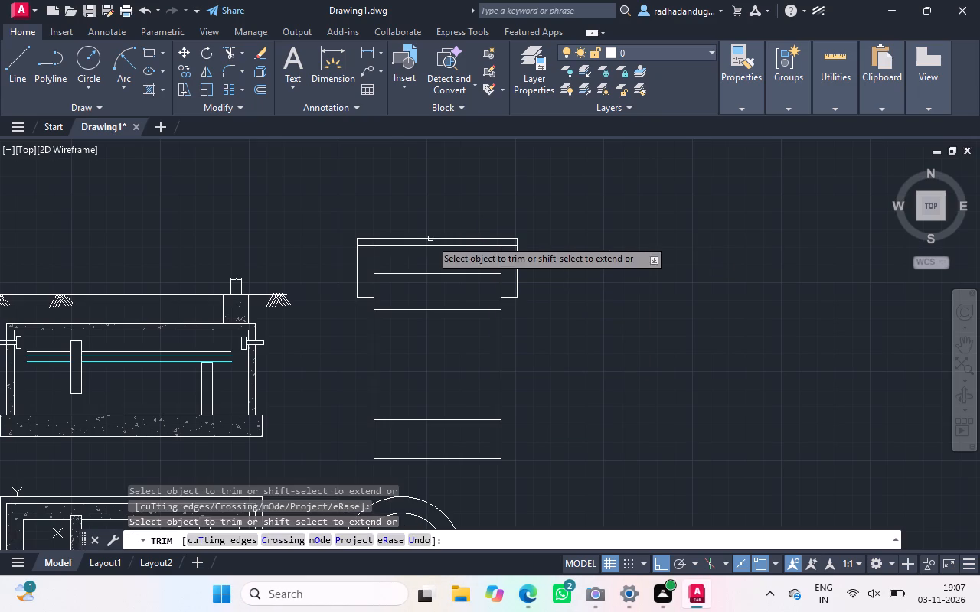
left_click(371, 242)
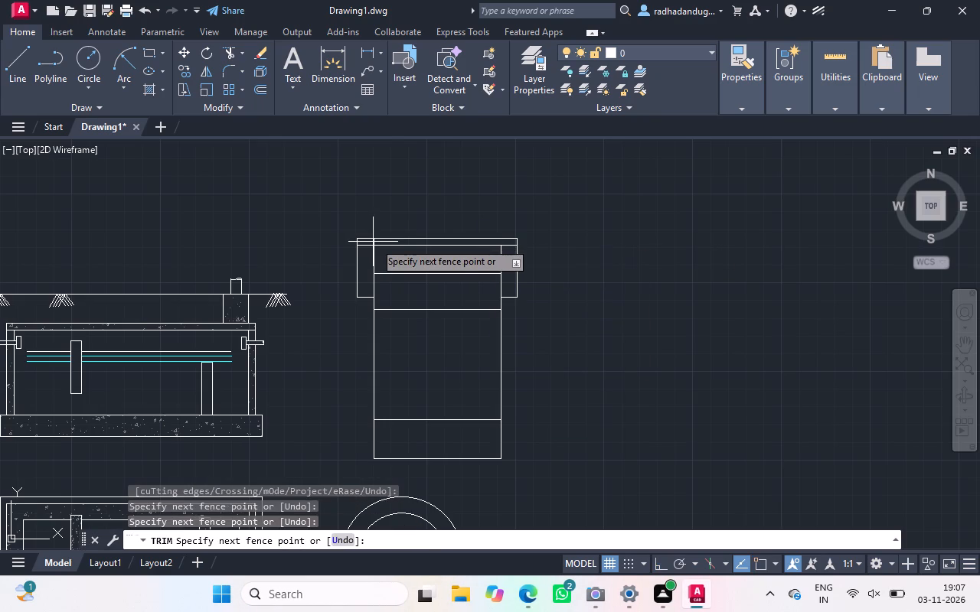
left_click(377, 239)
key("Escape")
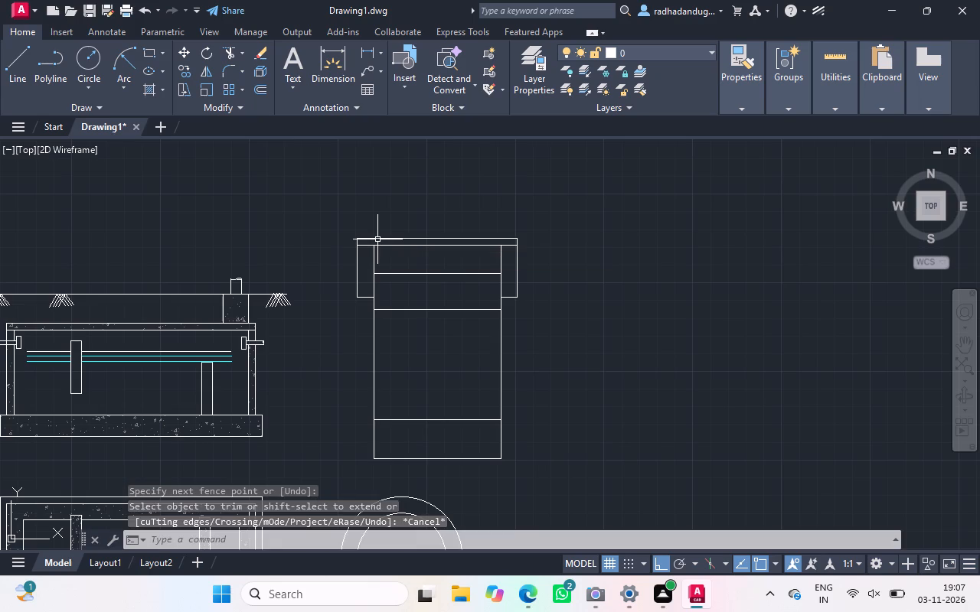
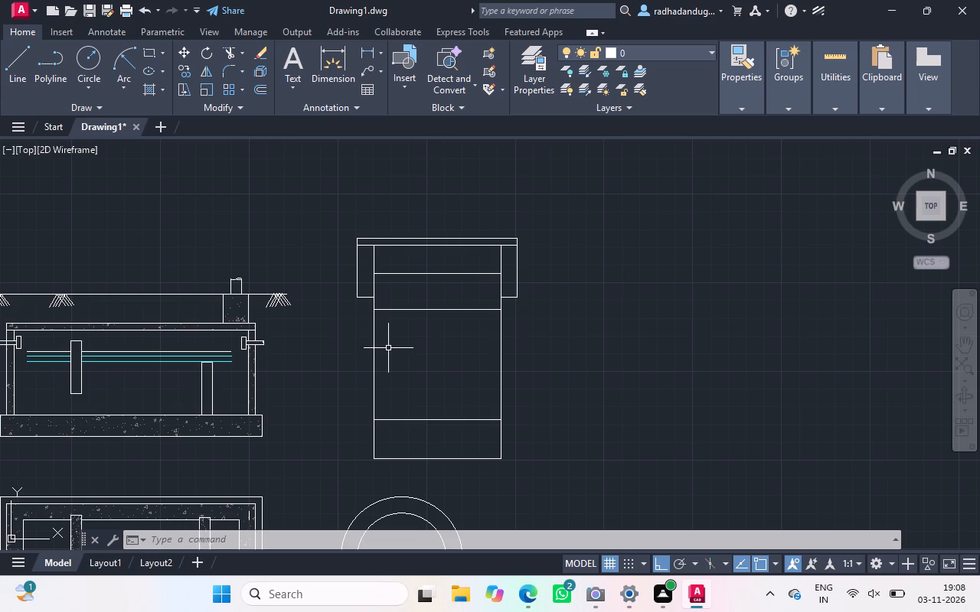
Draw a horizontal line about 2200 long across the middle of the pit section, extending past both walls.
type("l")
key("space")
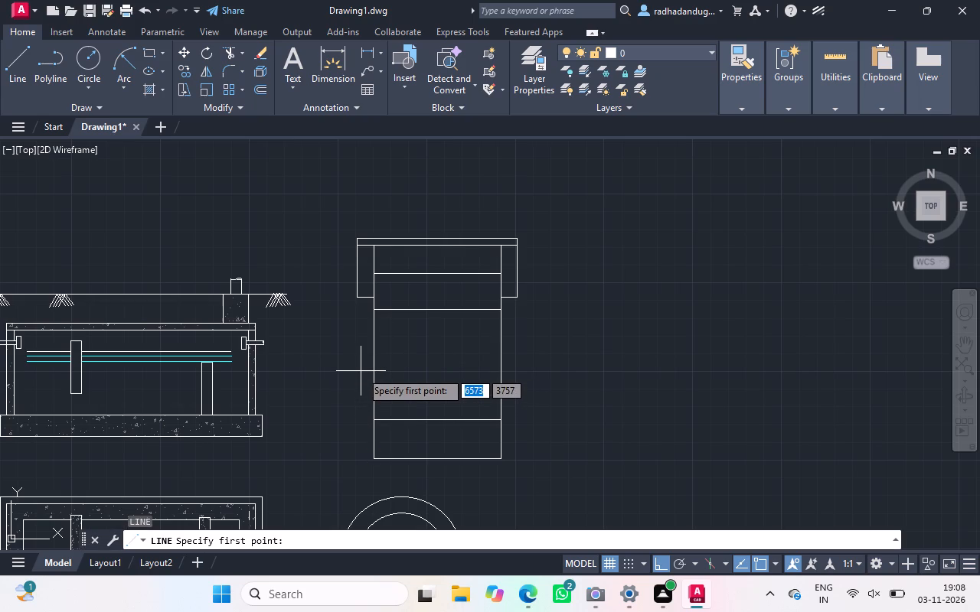
left_click_drag(361, 371, 517, 366)
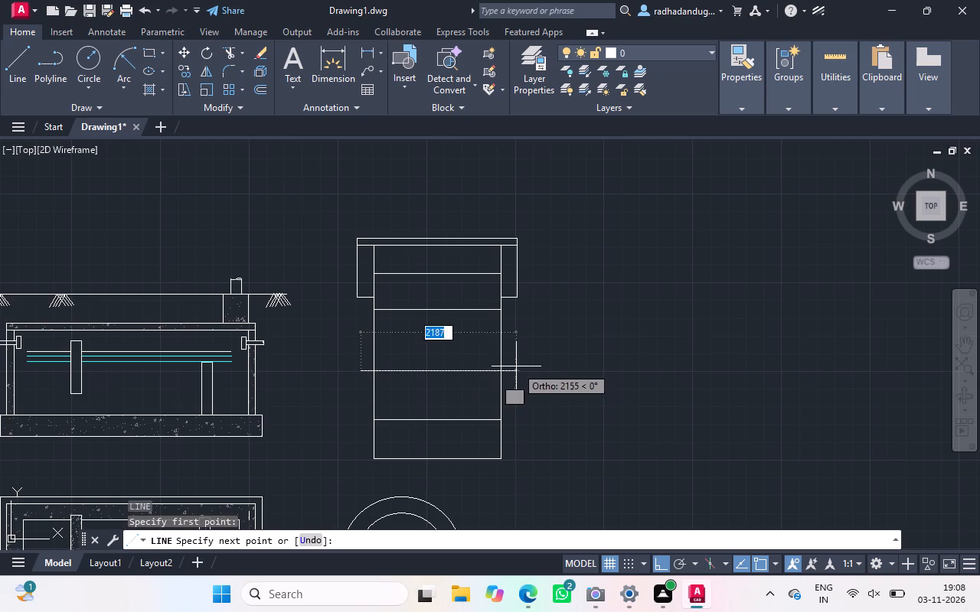
left_click_drag(517, 366, 521, 366)
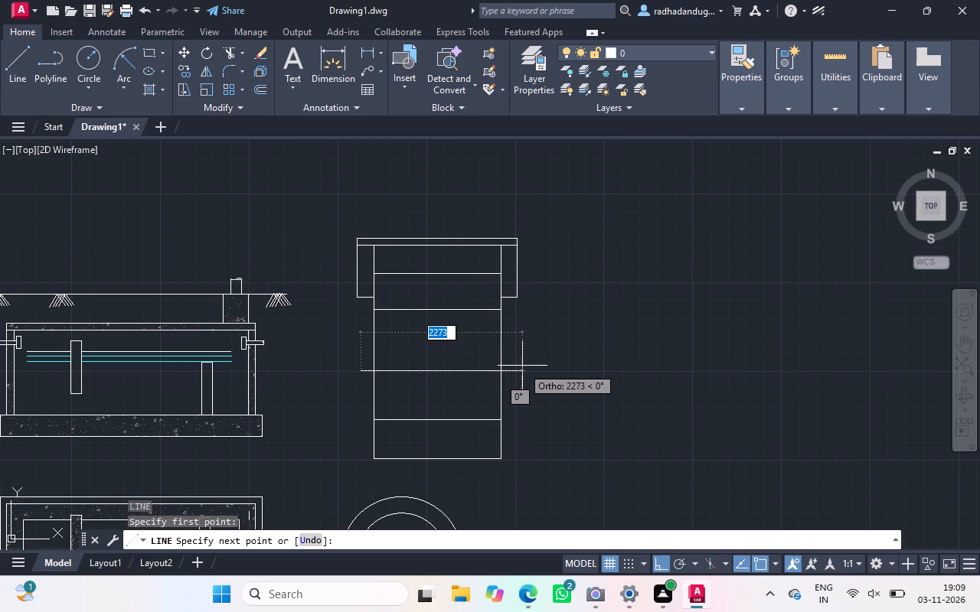
left_click_drag(521, 366, 517, 366)
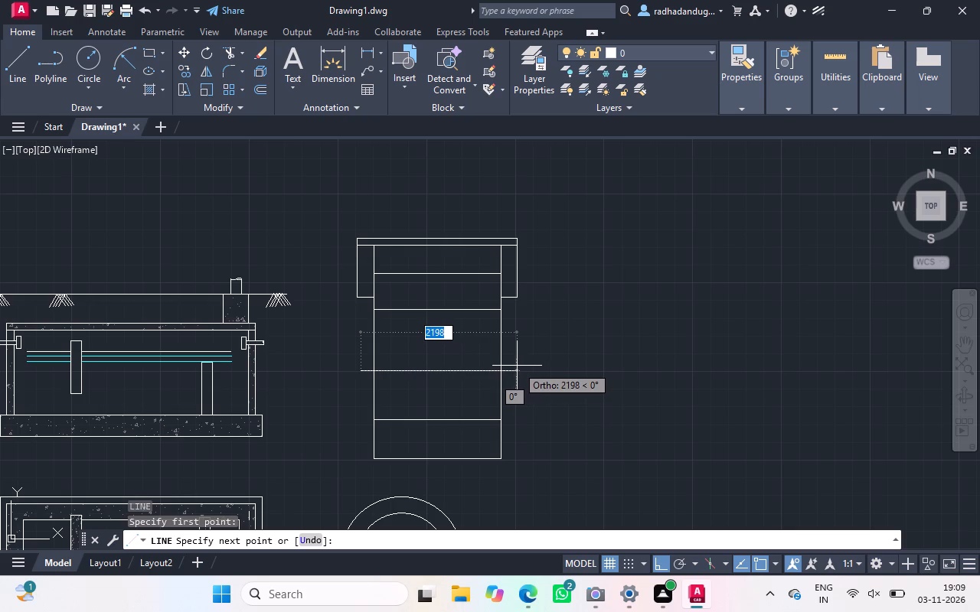
left_click_drag(517, 366, 518, 364)
left_click(518, 364)
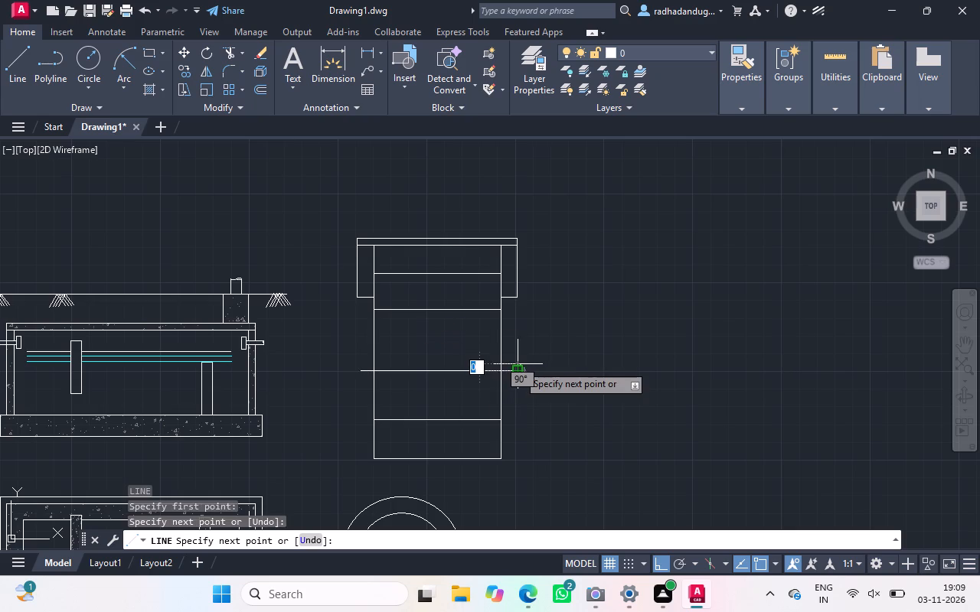
key("Escape")
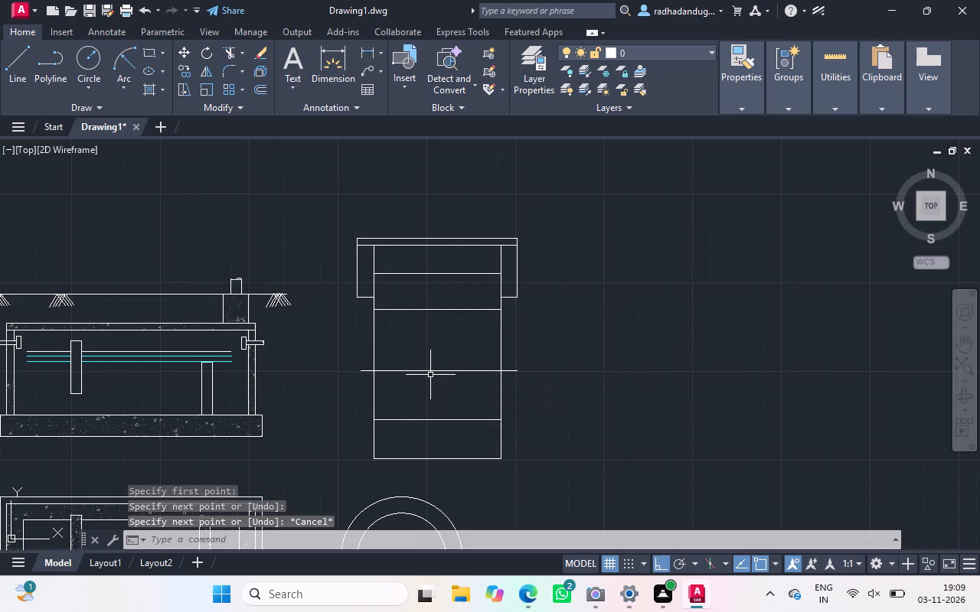
Offset the long horizontal line upward by about 52 to make a narrow parallel pair across the pit section.
type("o")
key("space")
key("space")
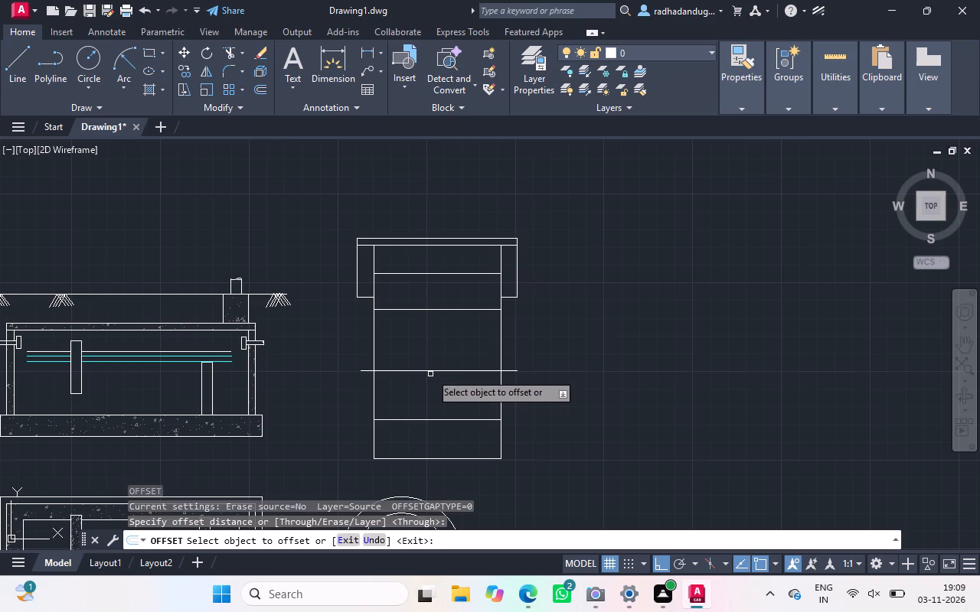
left_click(433, 370)
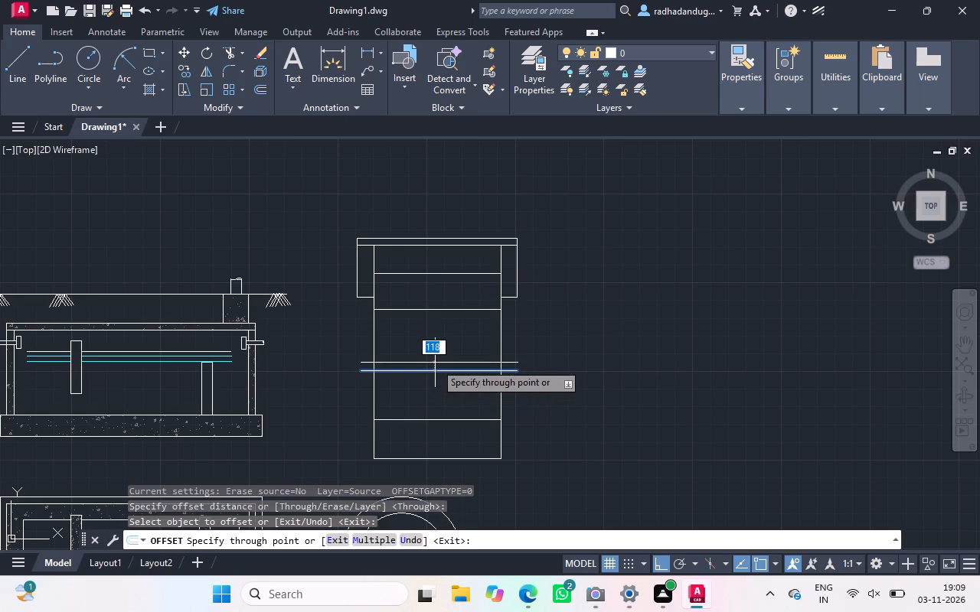
scroll(435, 363, "up", 2, "ctrl")
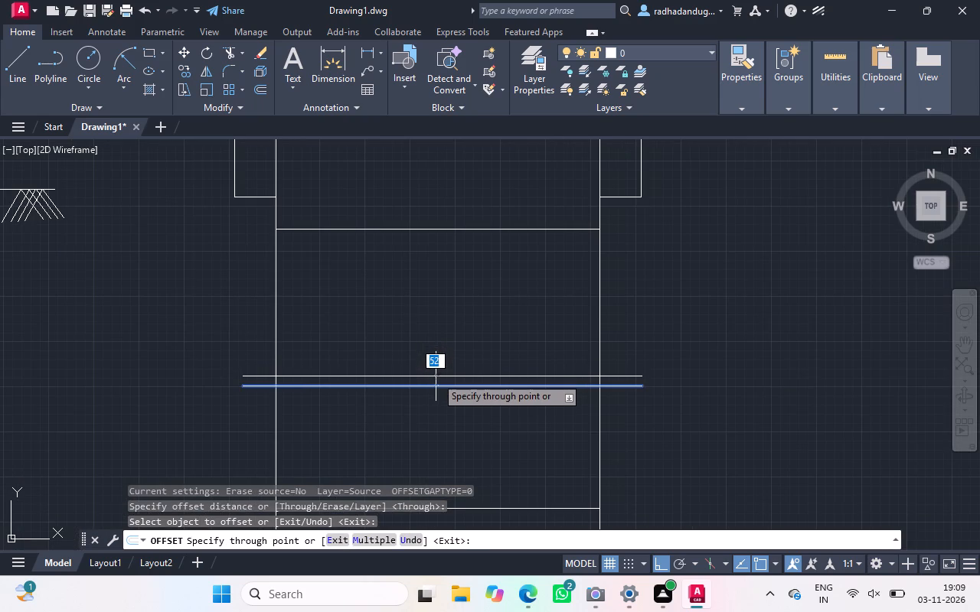
left_click(436, 377)
scroll(436, 377, "down", 1, "ctrl")
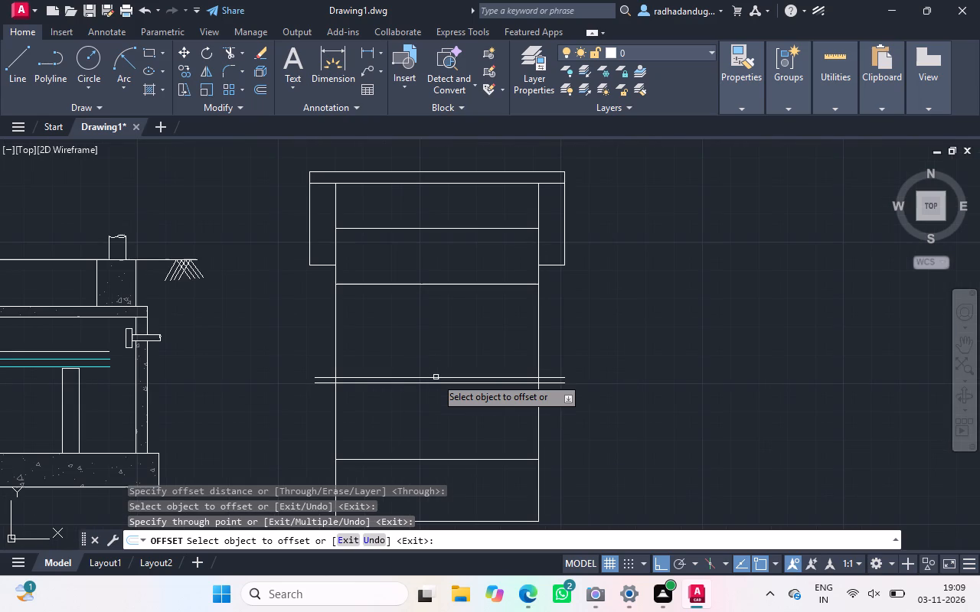
scroll(436, 377, "down", 2, "ctrl")
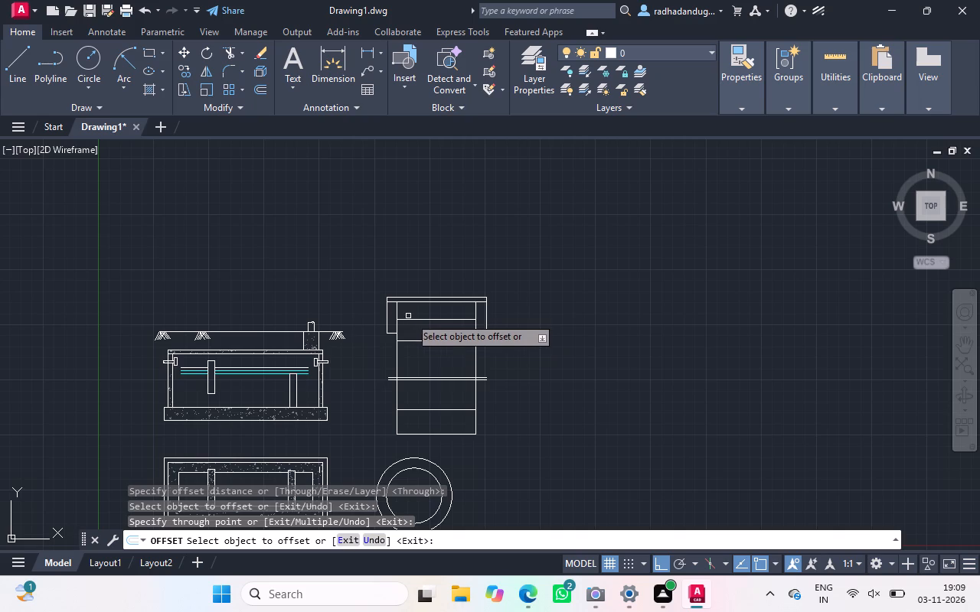
scroll(410, 321, "up", 3, "ctrl")
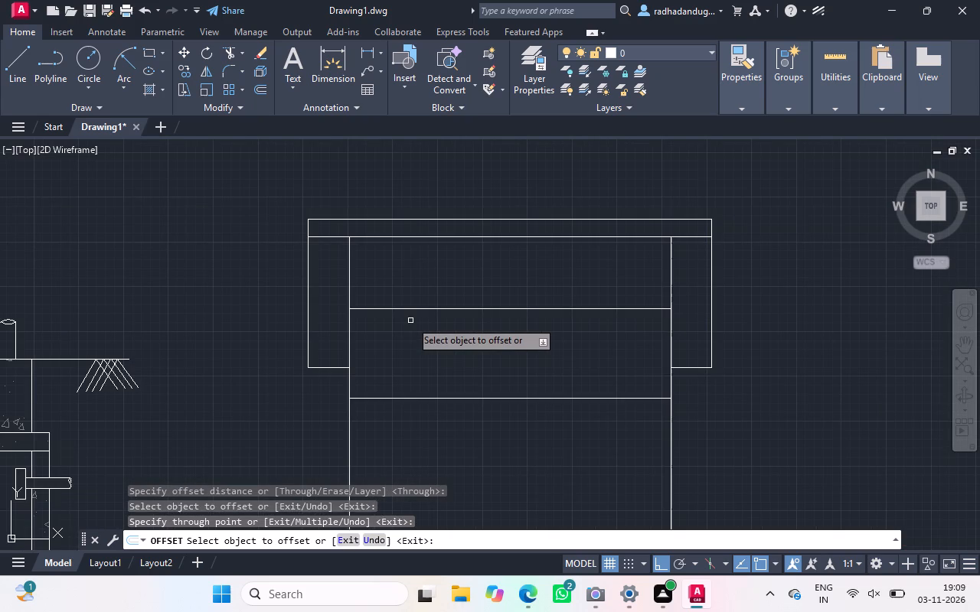
type("l")
key("space")
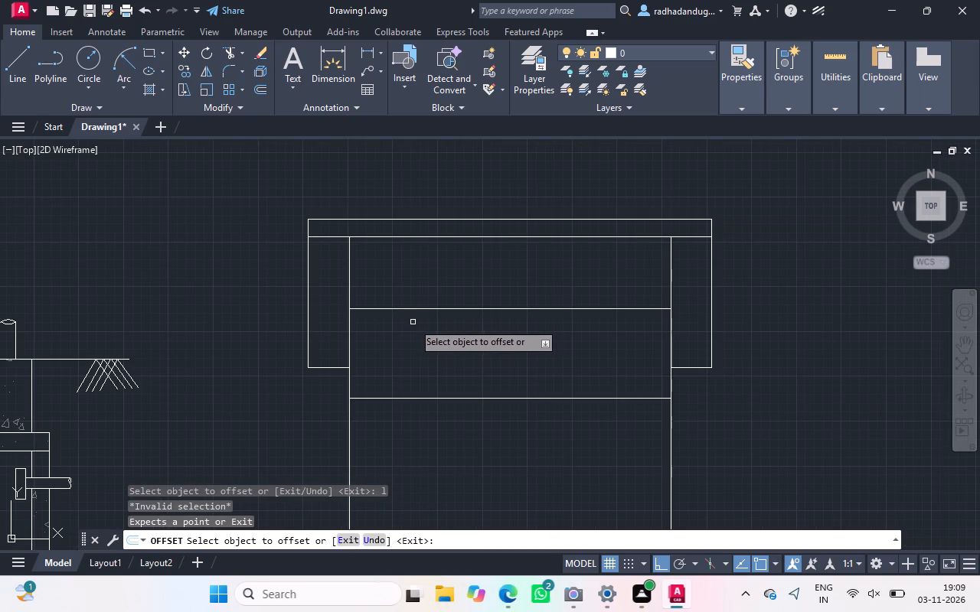
key("Escape")
key("Escape")
key("Escape")
key("Escape")
key("Escape")
key("Escape")
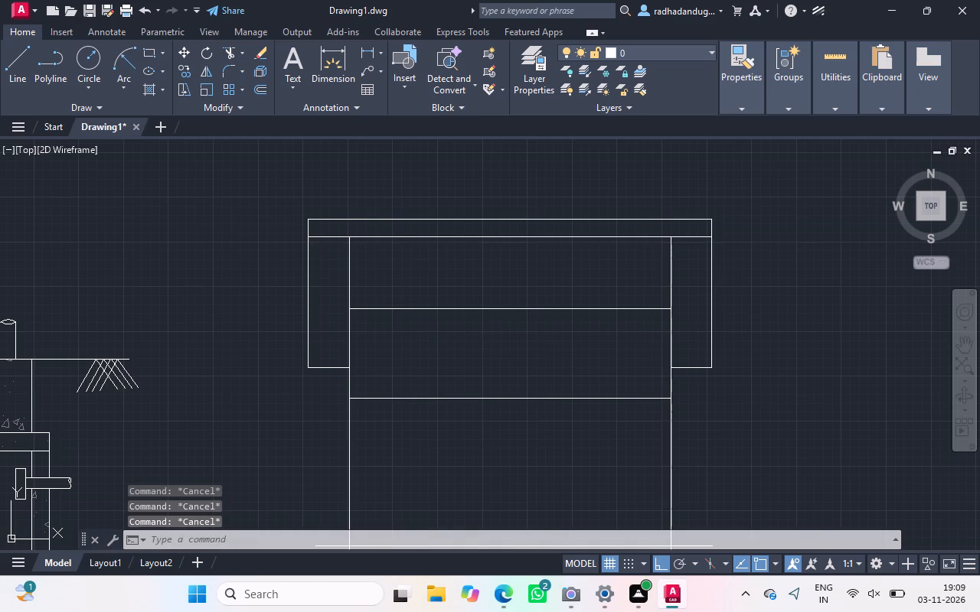
Draw a horizontal line through the left collar, from inside the pit just below the upper layer line to beyond the collar's outer edge.
type("l")
key("space")
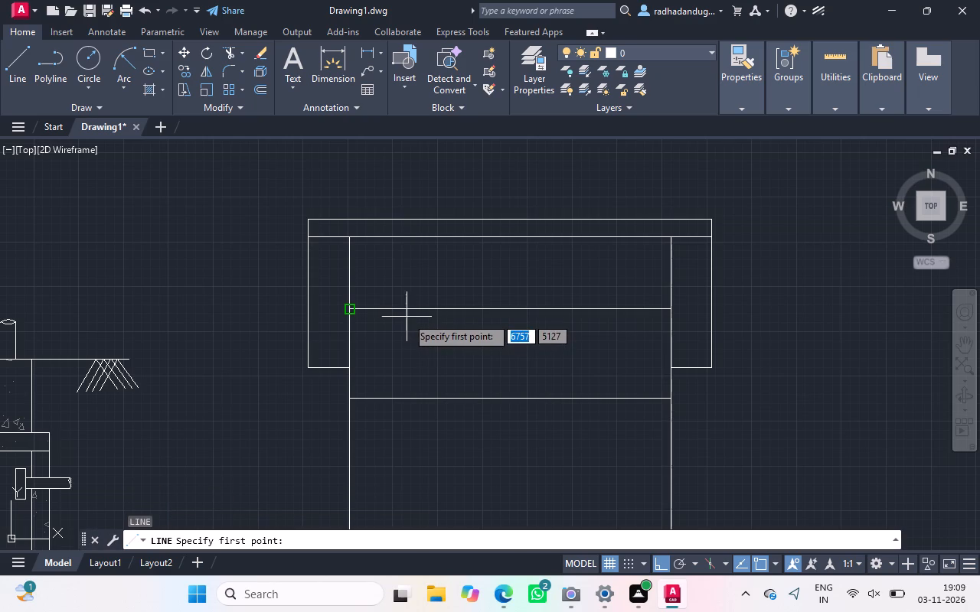
scroll(408, 312, "up", 2, "ctrl")
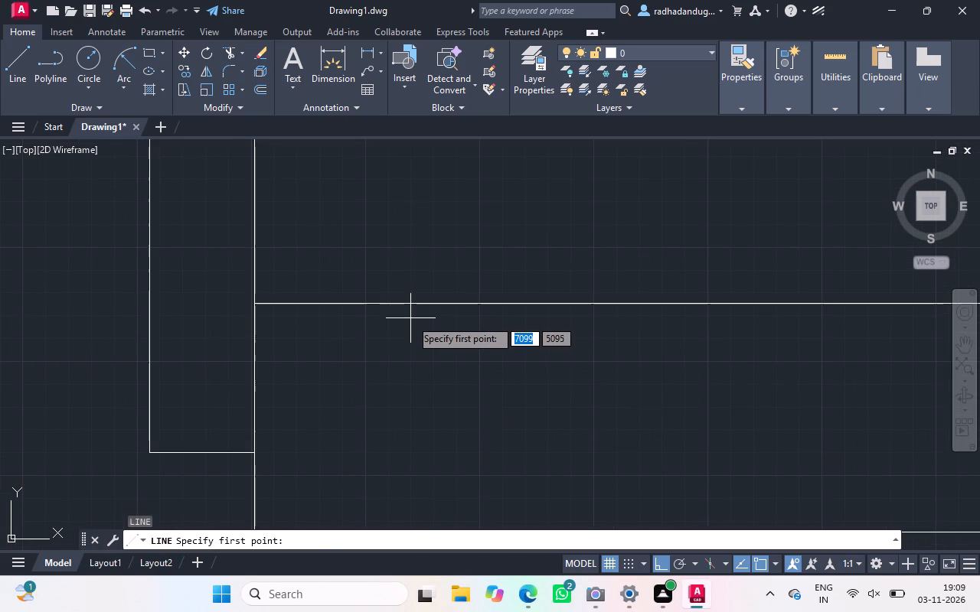
left_click(411, 319)
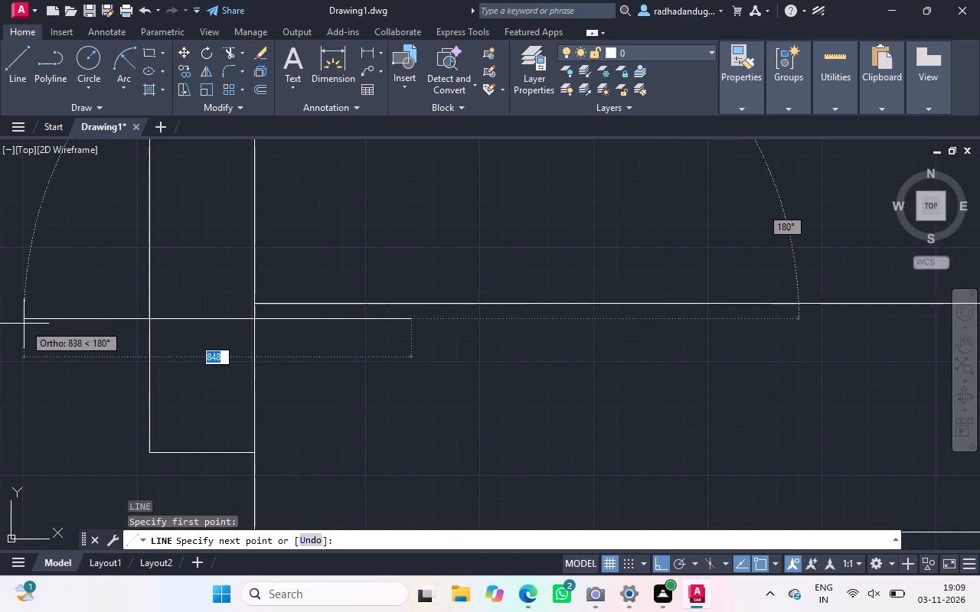
left_click(2, 323)
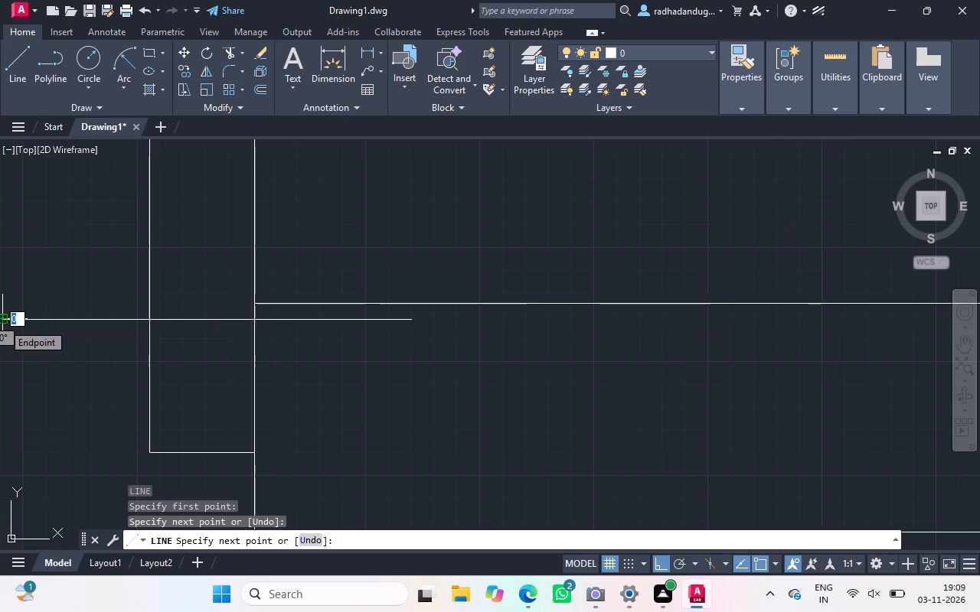
key("Escape")
Offset the short horizontal line through the left collar downward by about 67.
type("o")
key("space")
key("space")
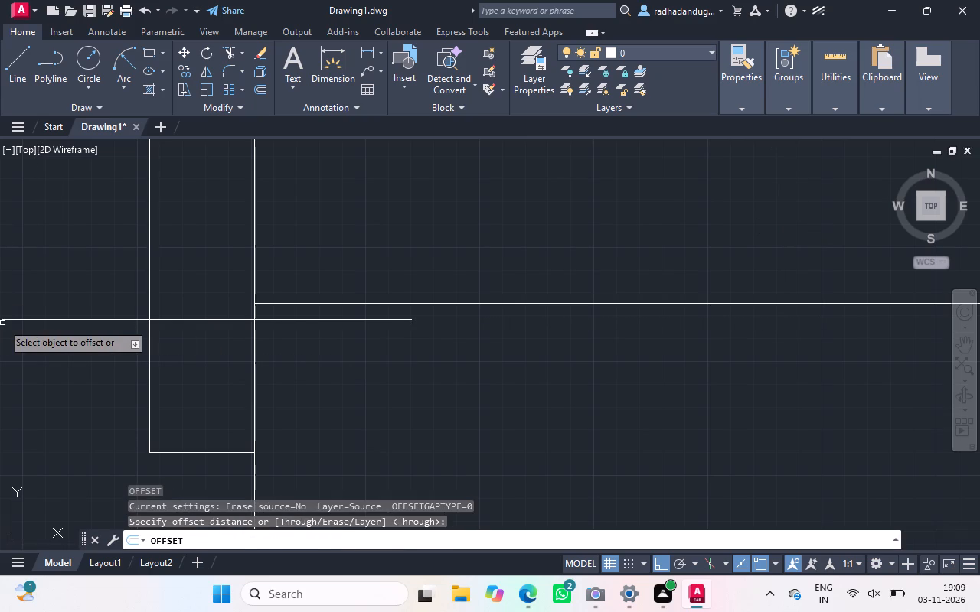
left_click(28, 318)
left_click_drag(28, 318, 28, 342)
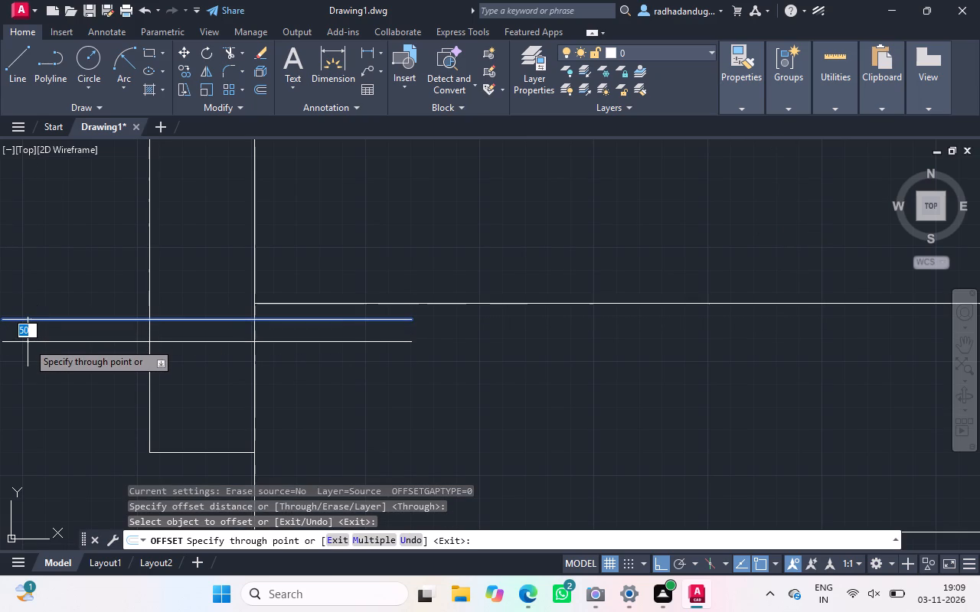
left_click_drag(28, 342, 28, 350)
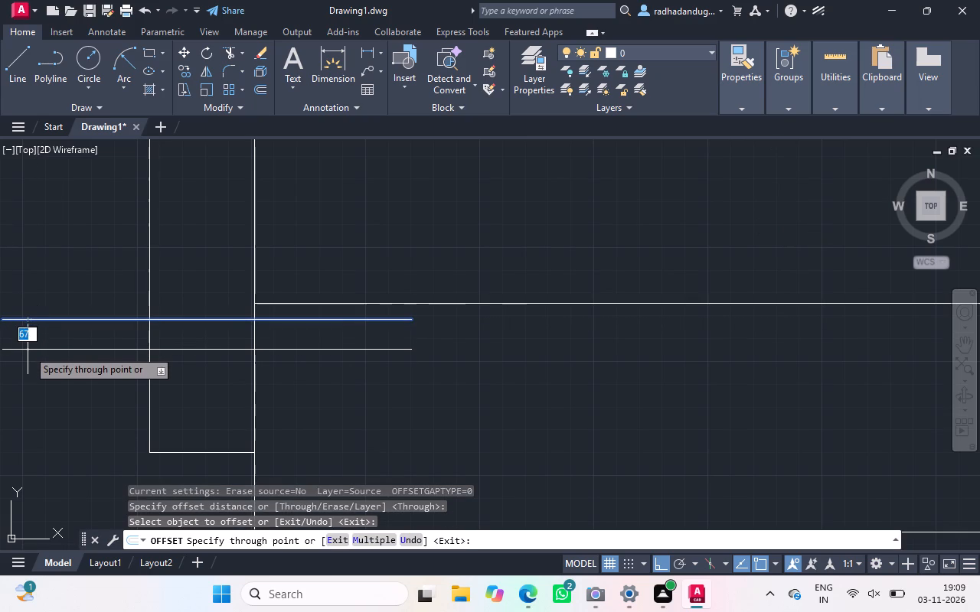
left_click(28, 350)
scroll(28, 350, "down", 2, "ctrl")
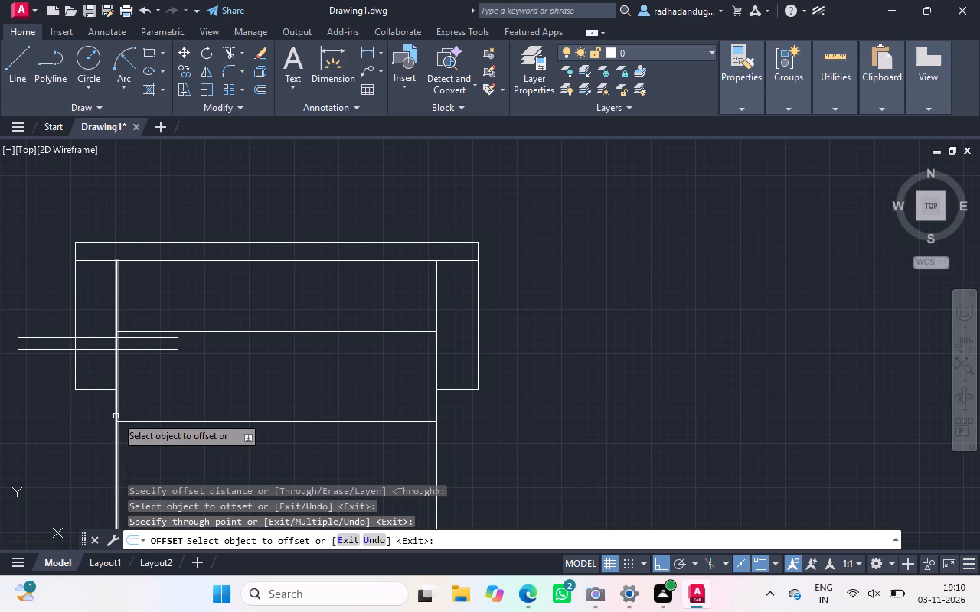
key("Escape")
Close the inner end of the two short parallel lines with a vertical line inside the pit.
type("l")
key("space")
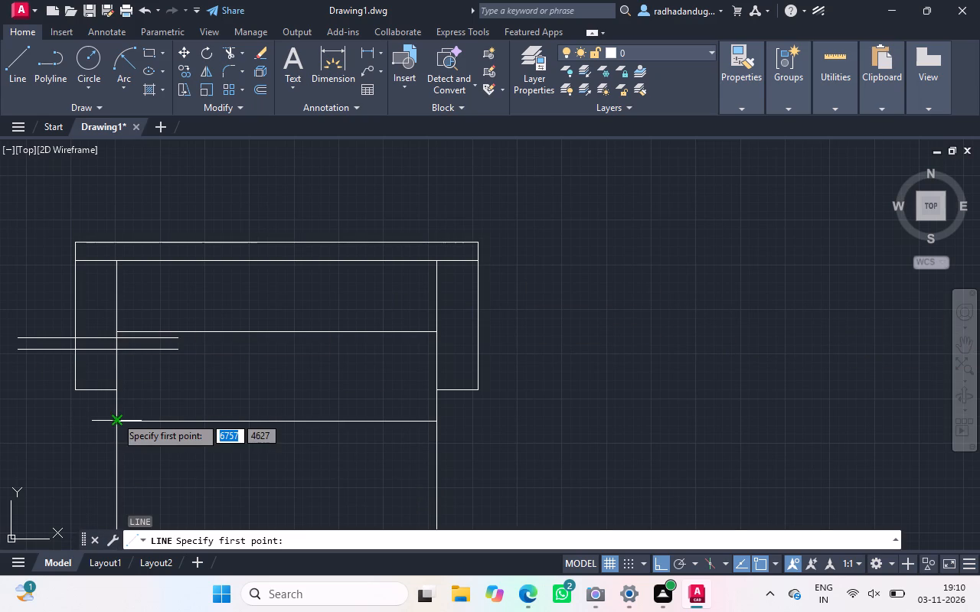
scroll(165, 357, "up", 2)
scroll(165, 357, "down", 1)
scroll(165, 357, "up", 1)
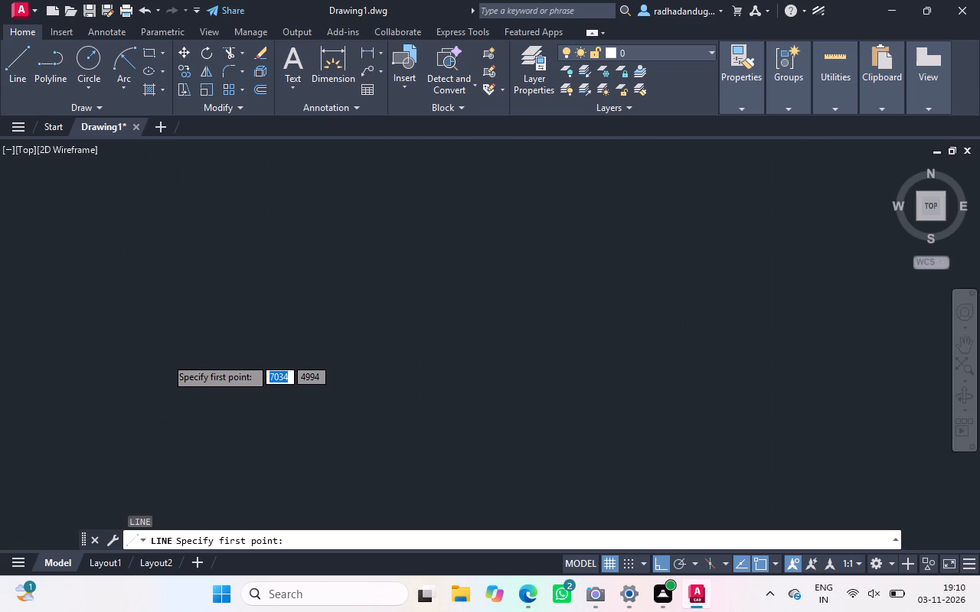
scroll(165, 357, "down", 15, "ctrl")
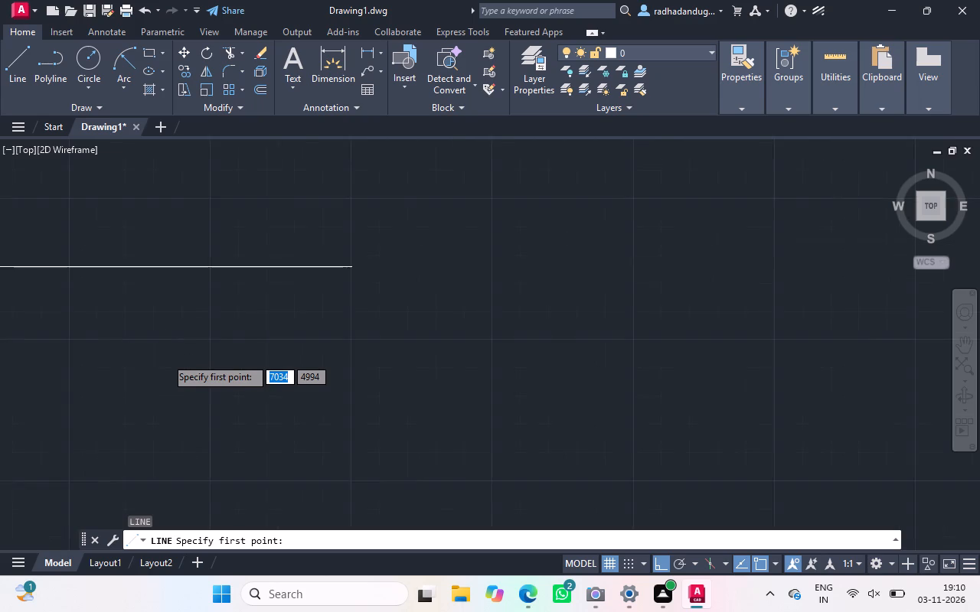
left_click_drag(283, 181, 283, 211)
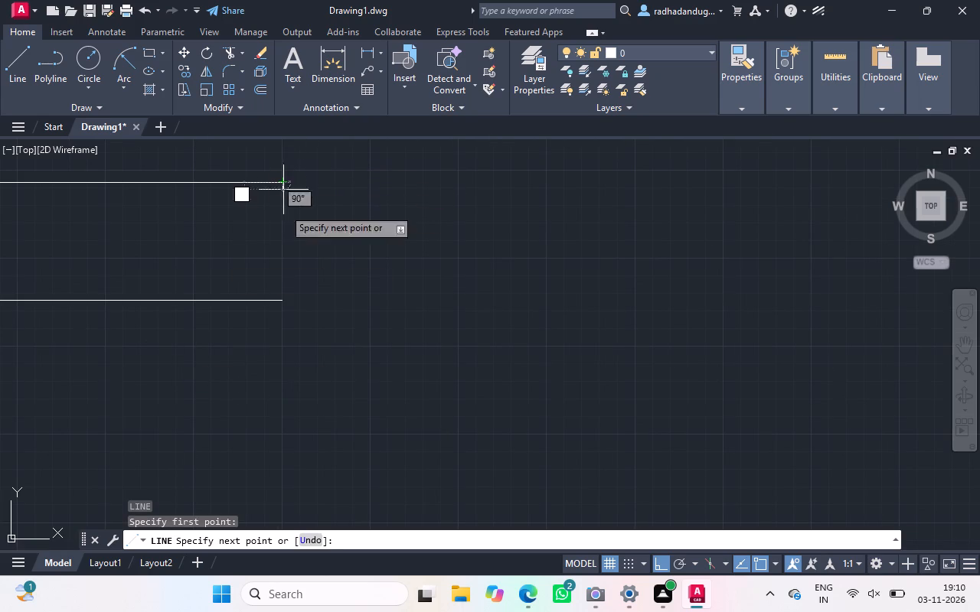
left_click_drag(283, 211, 286, 301)
left_click(286, 301)
key("Escape")
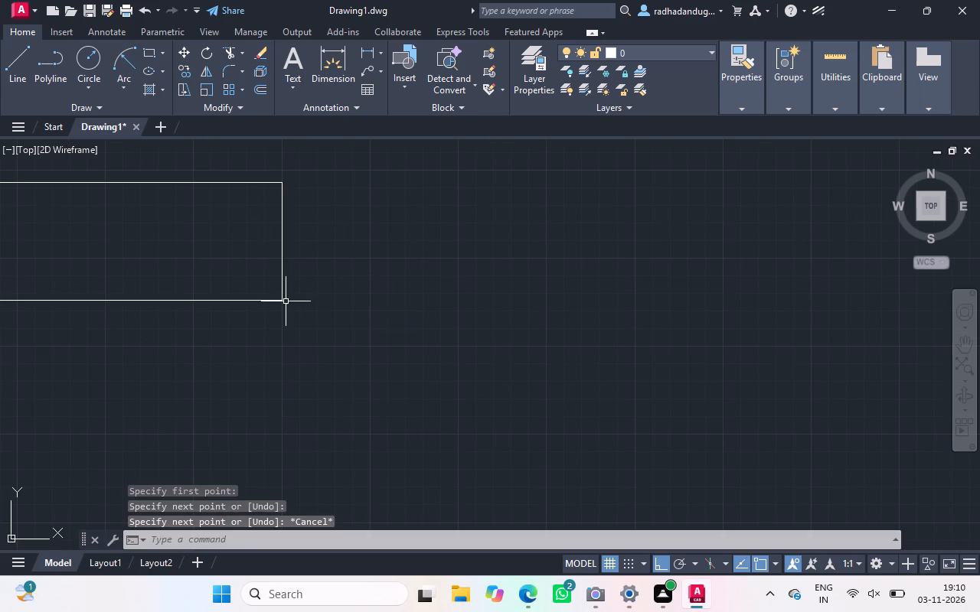
Trim the pit wall line and the left collar's outer edge between the two short parallel lines.
left_click(962, 341)
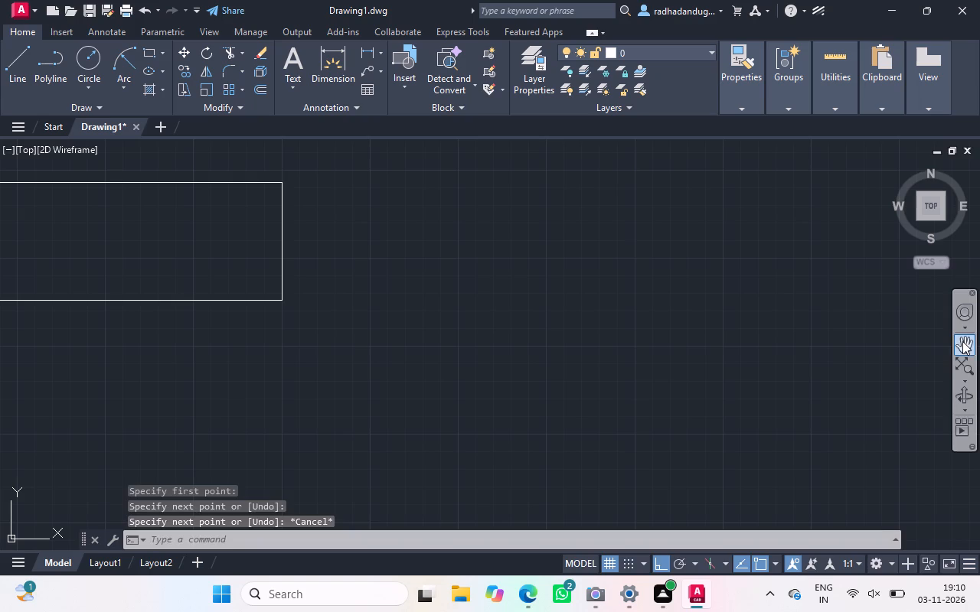
left_click_drag(201, 253, 799, 314)
left_click_drag(101, 335, 617, 425)
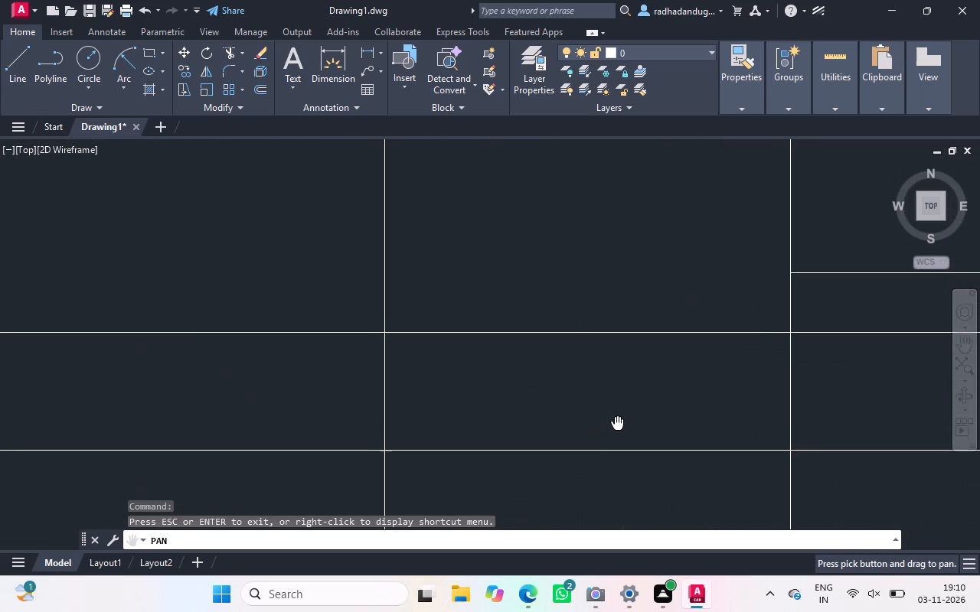
left_click_drag(617, 425, 618, 427)
key("Escape")
type("tr")
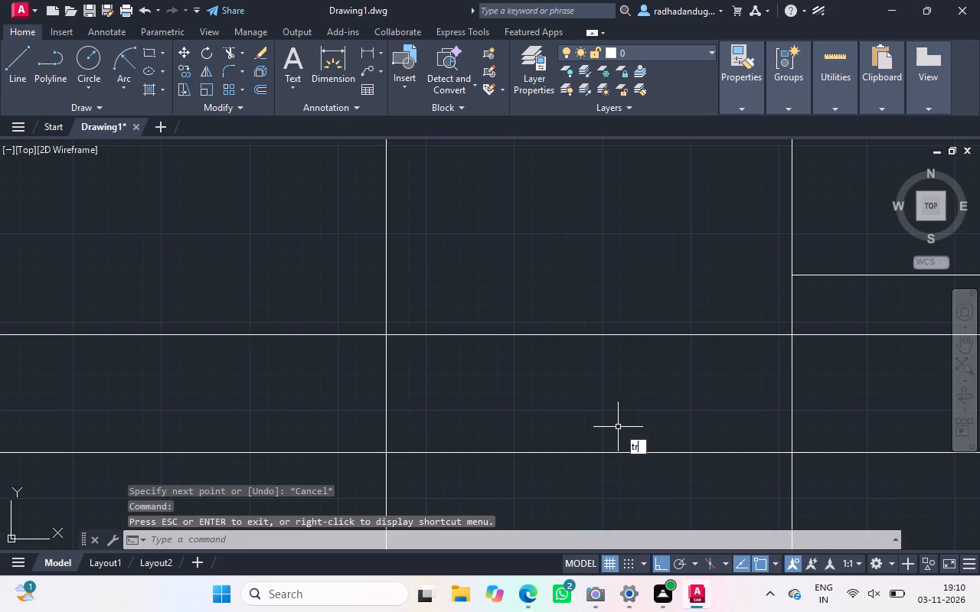
key("space")
key("space")
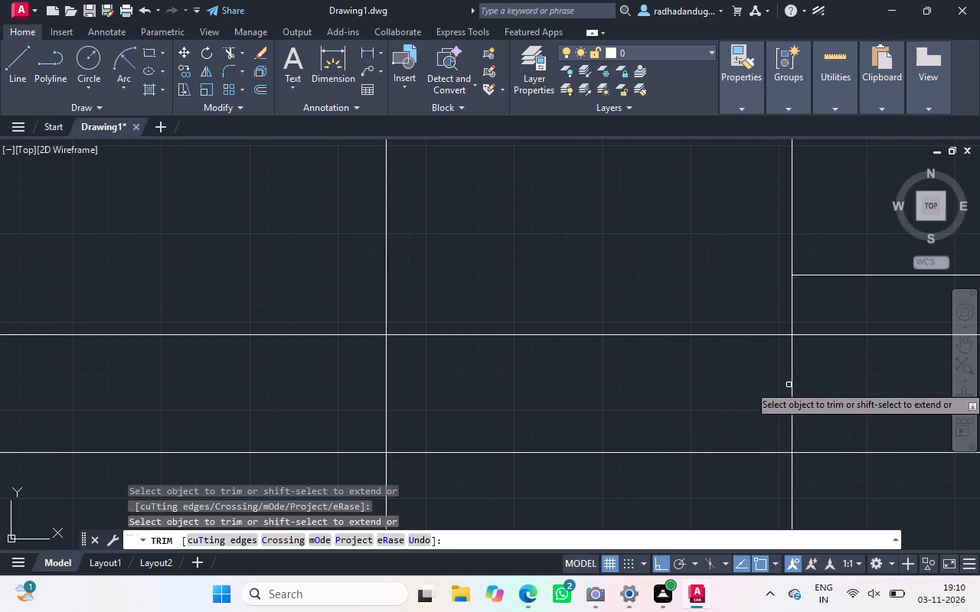
left_click_drag(796, 385, 789, 385)
left_click(789, 385)
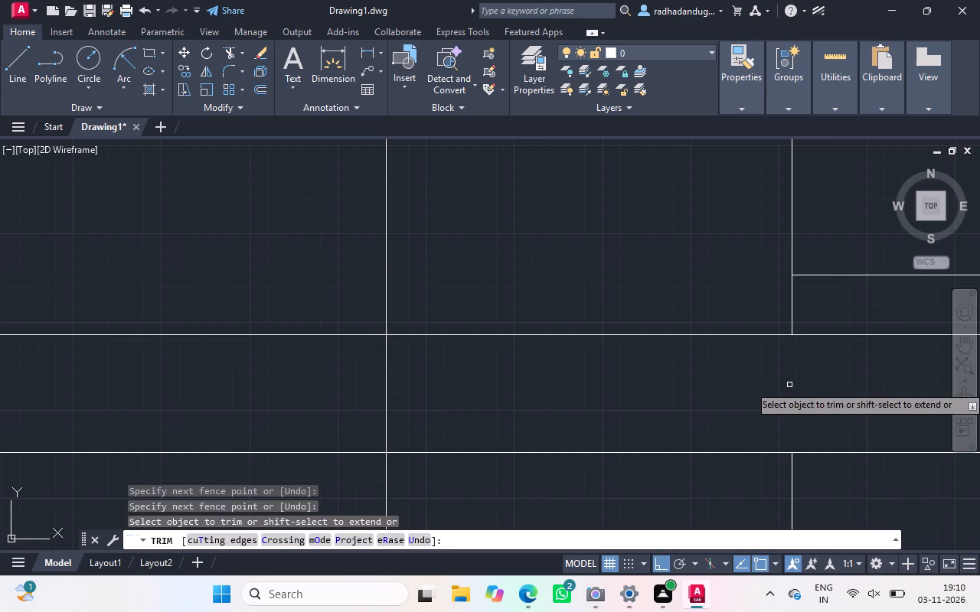
left_click(385, 389)
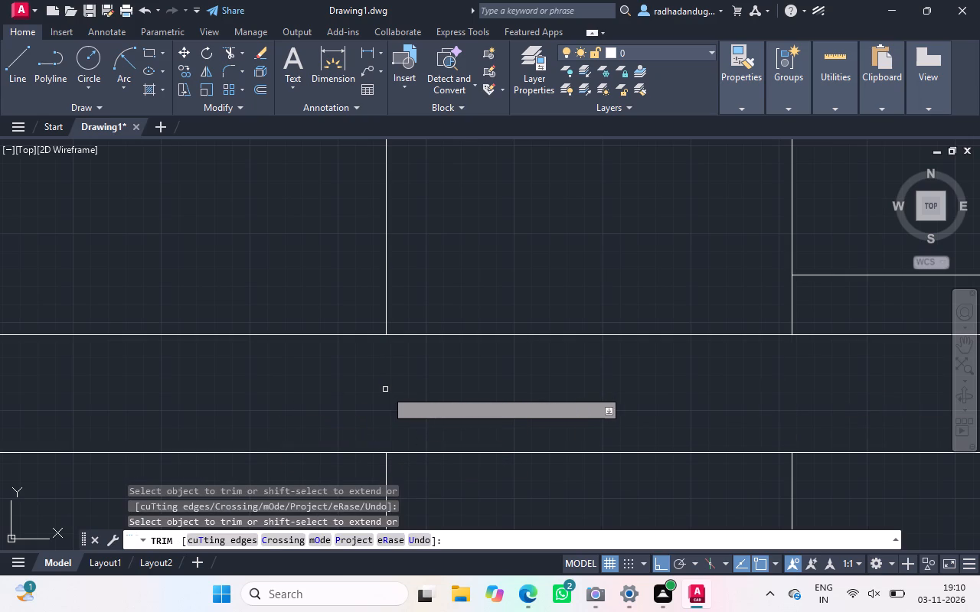
key("Escape")
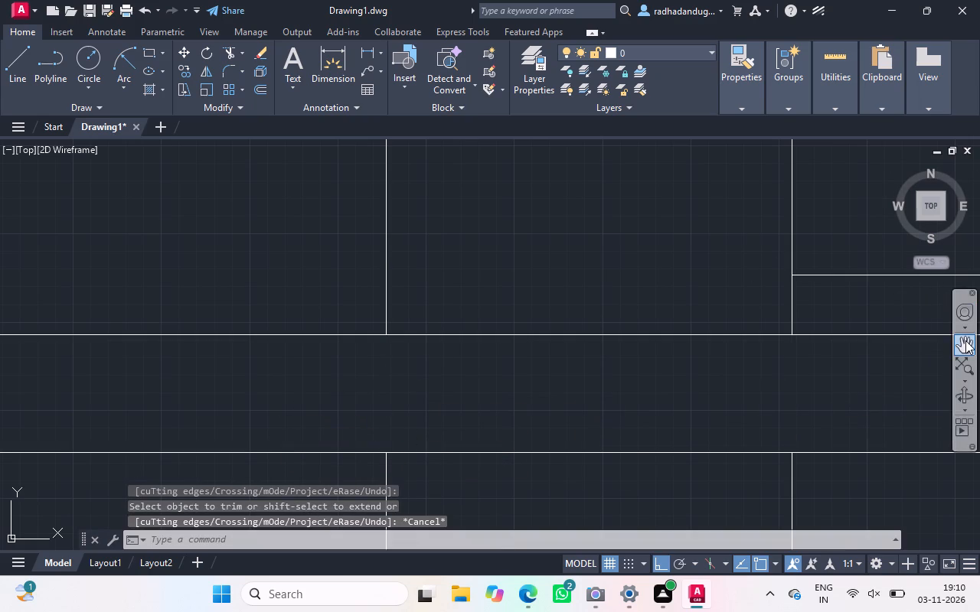
Draw a short horizontal guide line across the pipe's outer end, about midway between its upper and lower lines.
left_click(965, 340)
left_click_drag(208, 397, 695, 418)
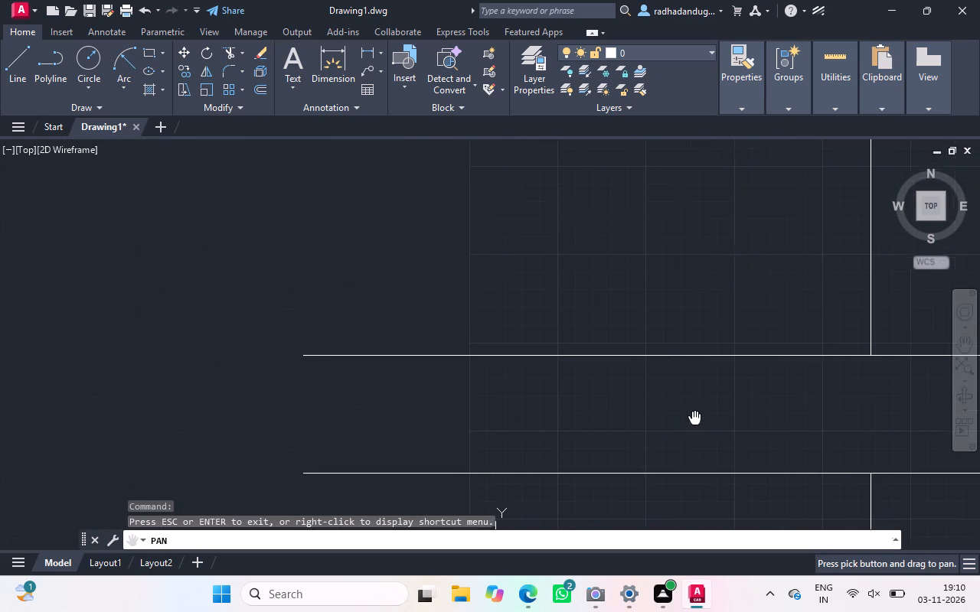
left_click_drag(695, 418, 697, 416)
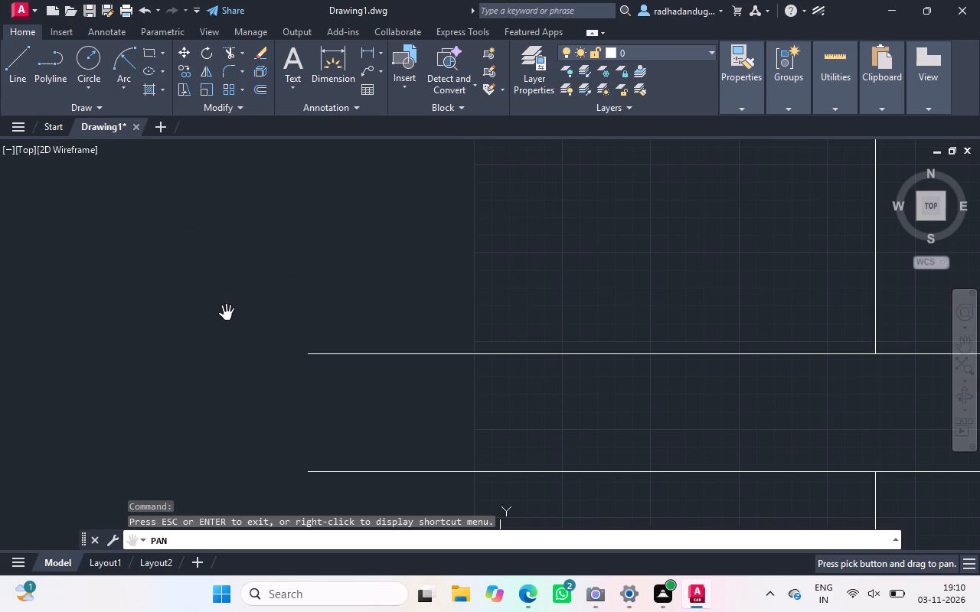
type("l")
key("space")
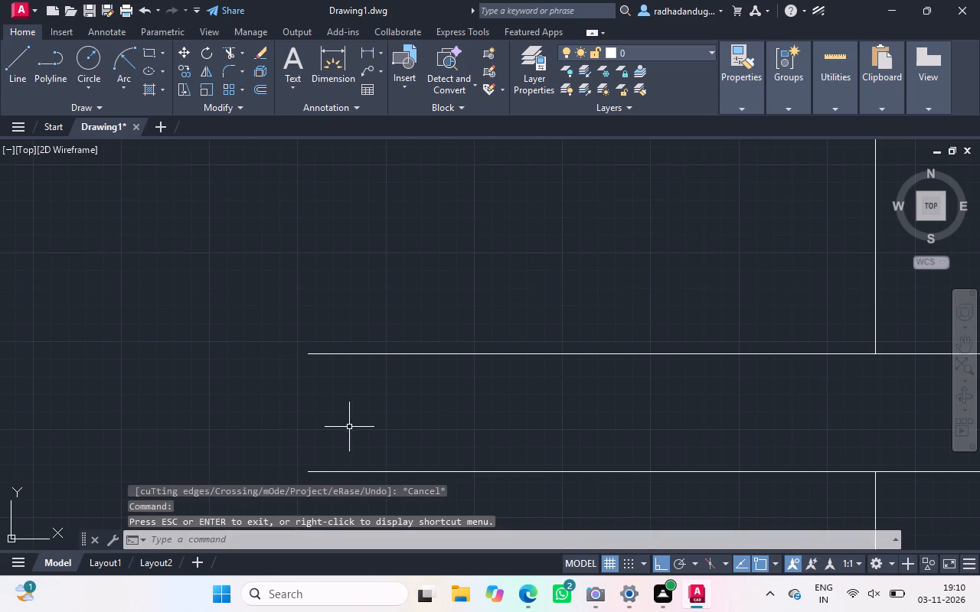
type("l")
key("space")
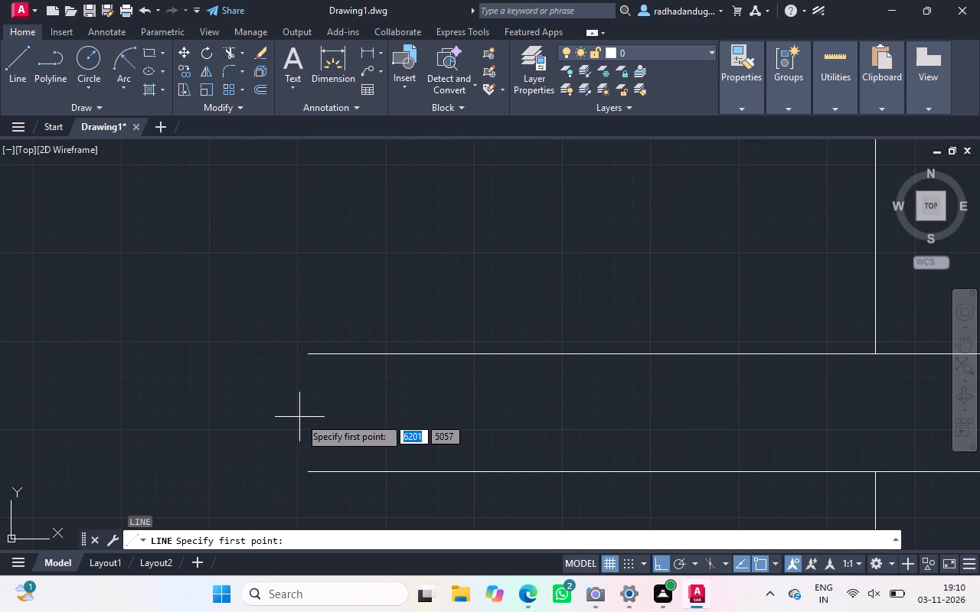
left_click_drag(279, 410, 318, 428)
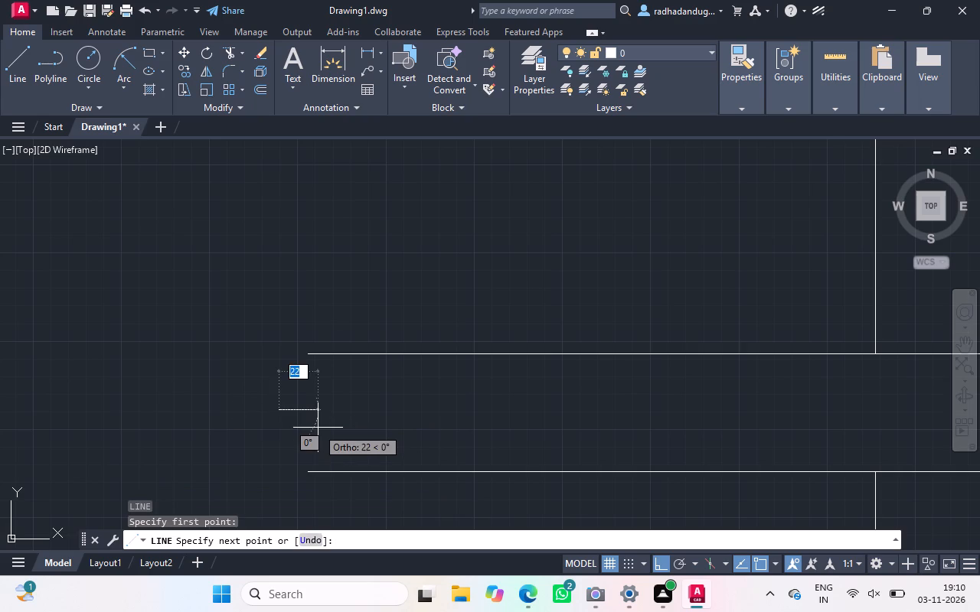
left_click_drag(318, 428, 341, 427)
left_click(341, 427)
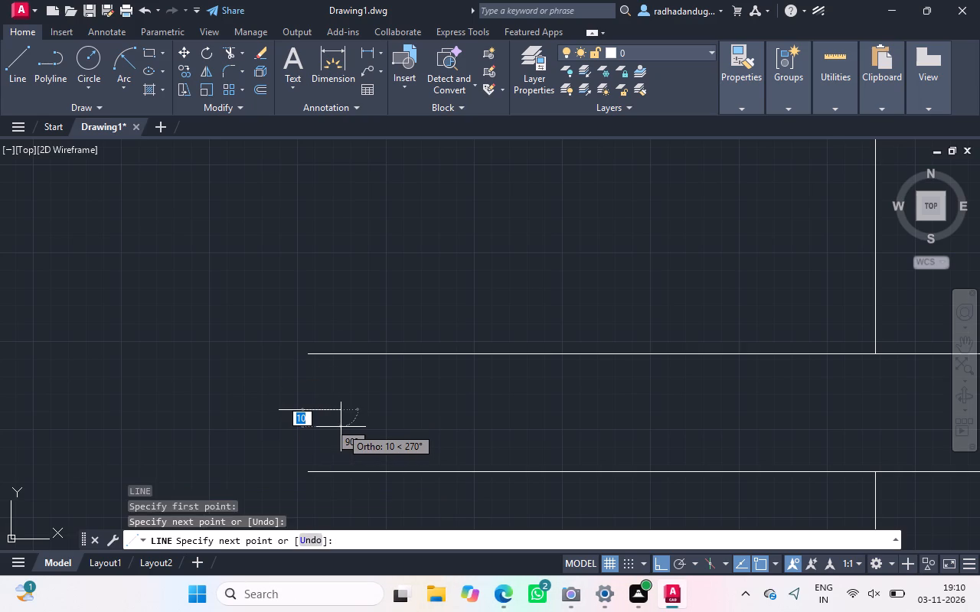
key("Escape")
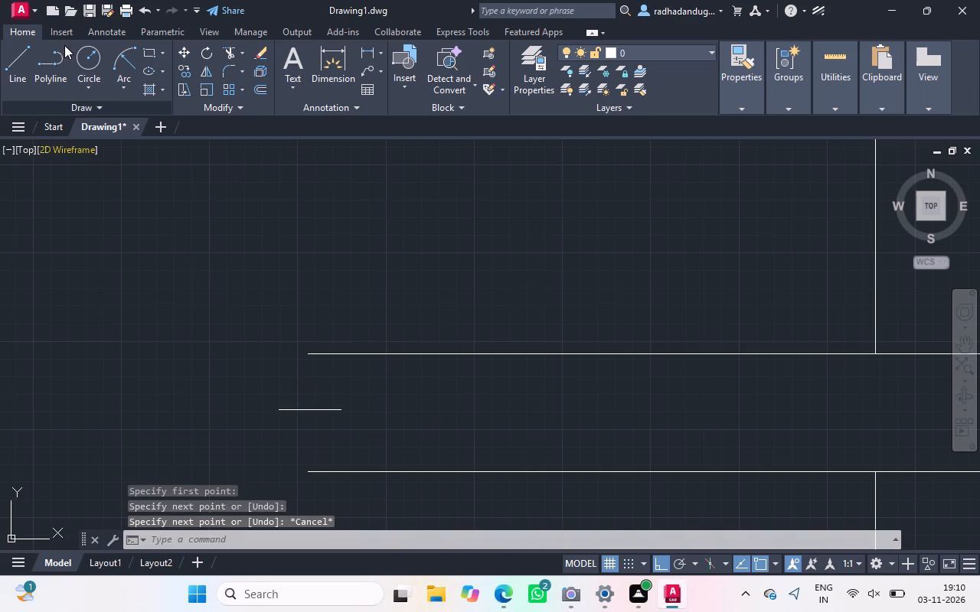
Draw an outward-bulging arc from the outer end of the pipe's upper line down to the guide line.
left_click(120, 53)
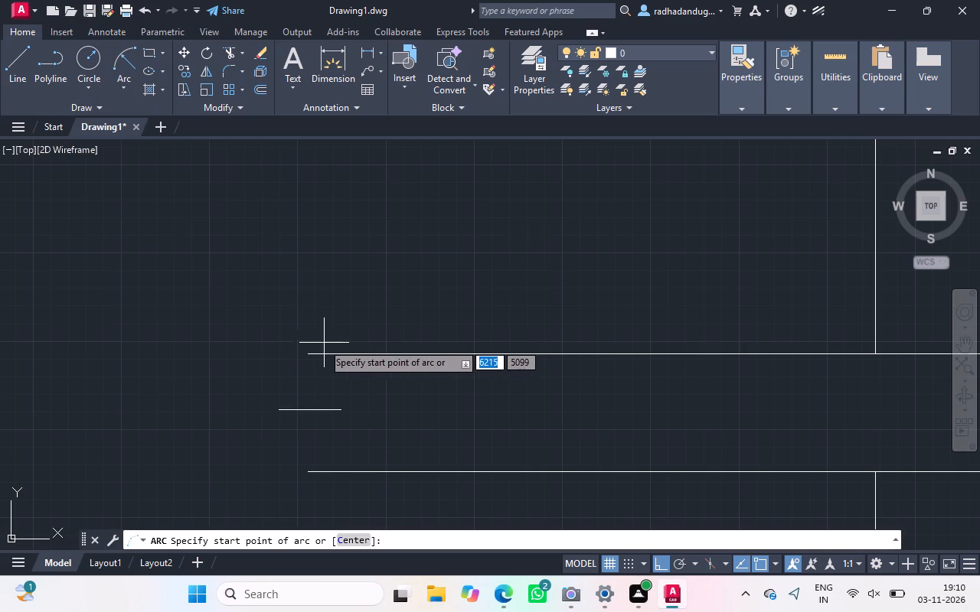
left_click_drag(312, 351, 311, 412)
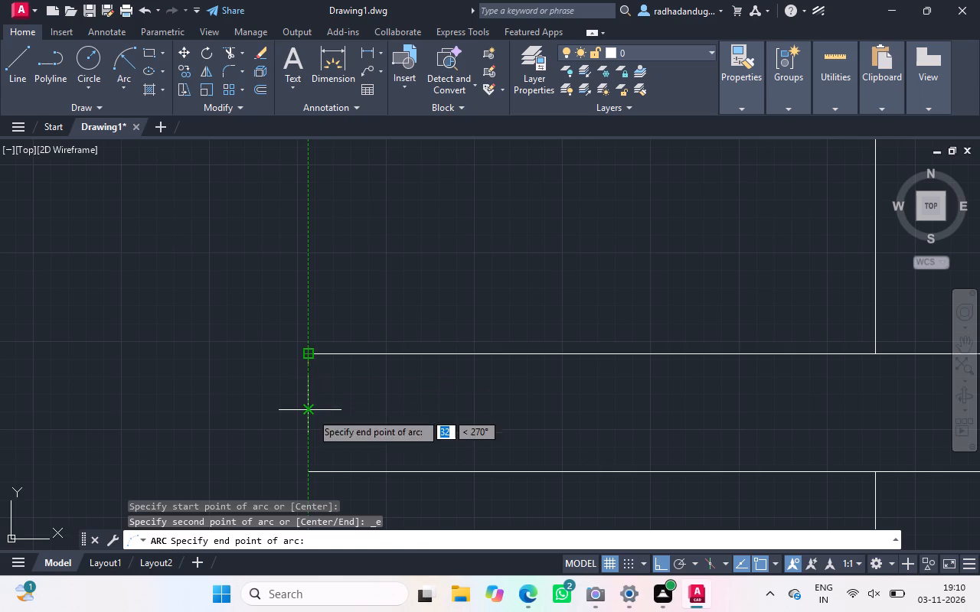
left_click_drag(311, 412, 354, 418)
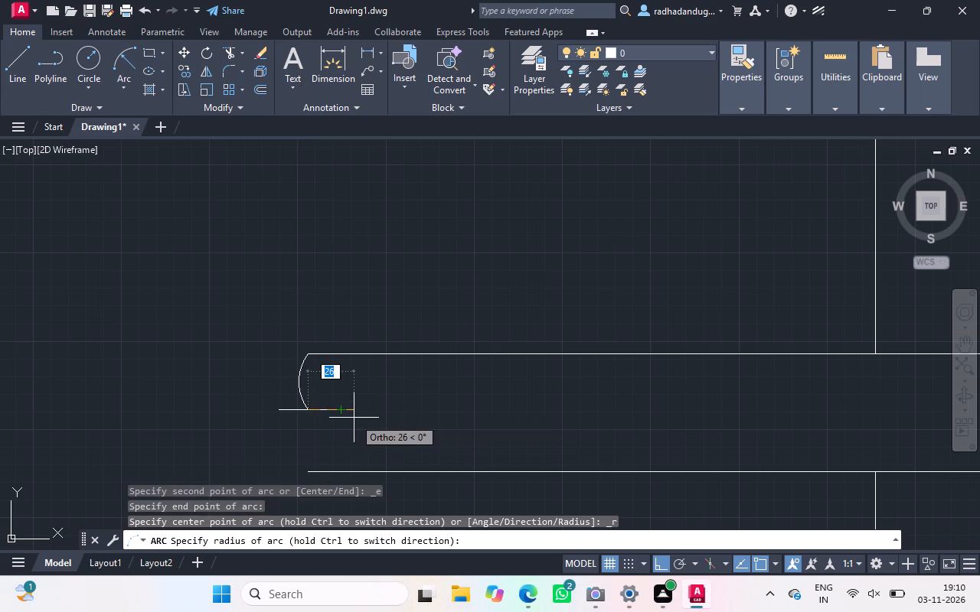
left_click_drag(354, 418, 358, 418)
left_click(358, 418)
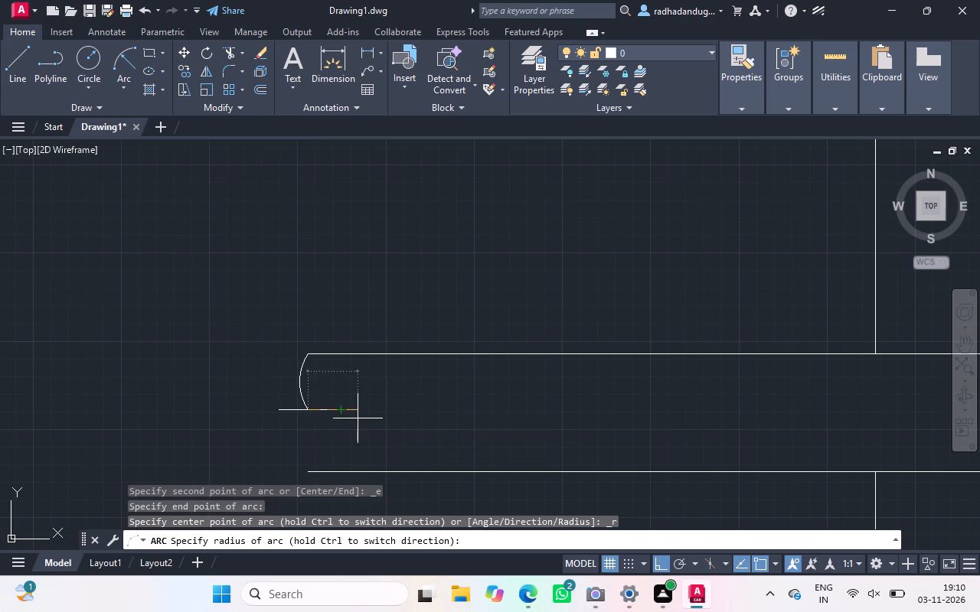
Draw an inward-bulging arc from the outer end of the pipe's lower line up to the first arc's end on the guide line.
left_click(116, 62)
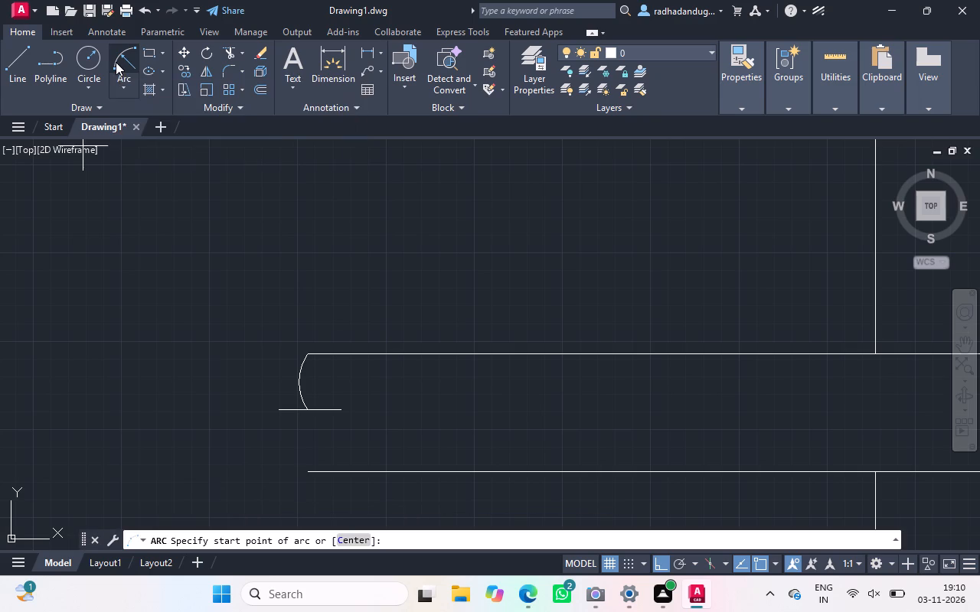
left_click_drag(318, 477, 309, 415)
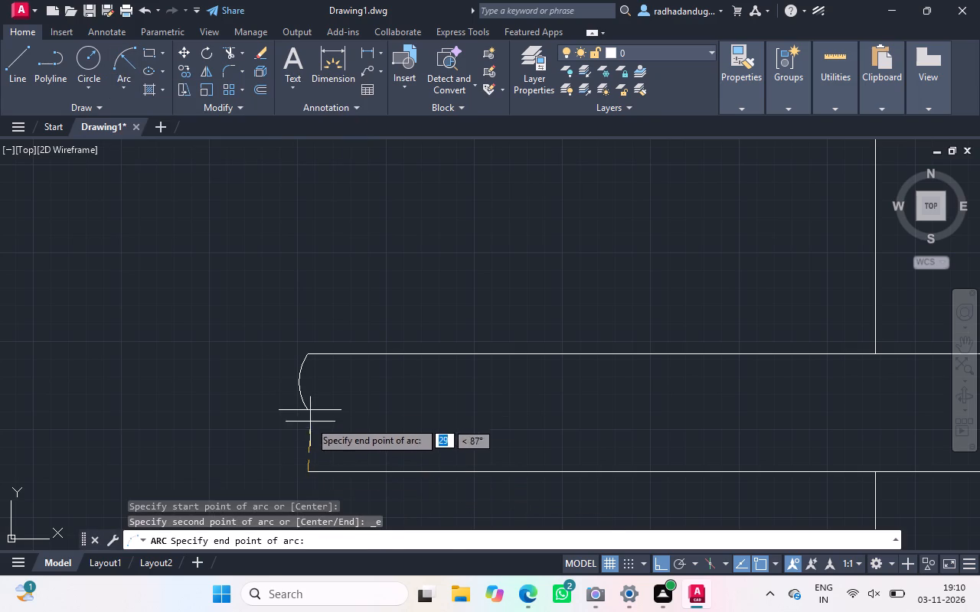
left_click_drag(309, 415, 311, 398)
double_click(311, 398)
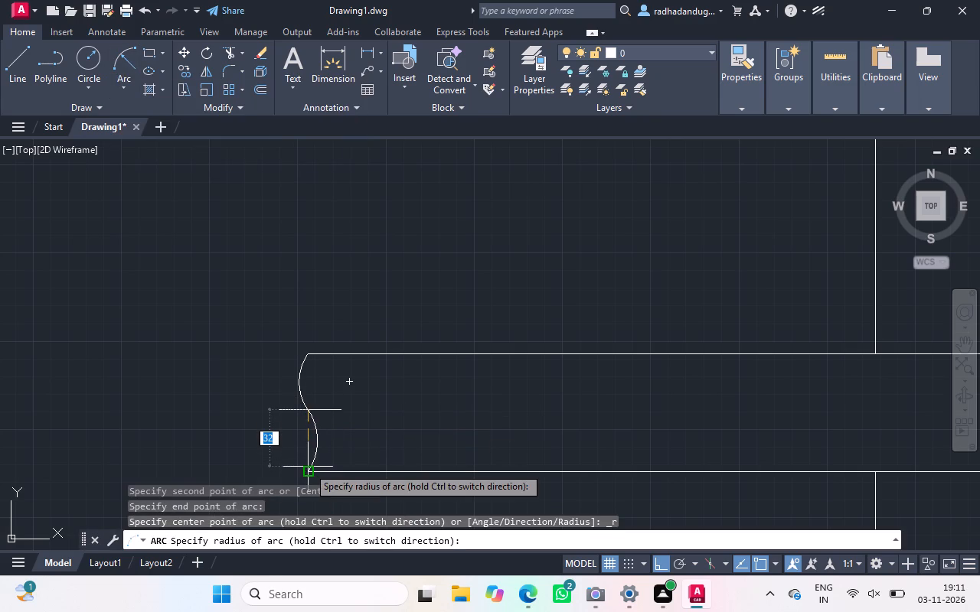
left_click(308, 467)
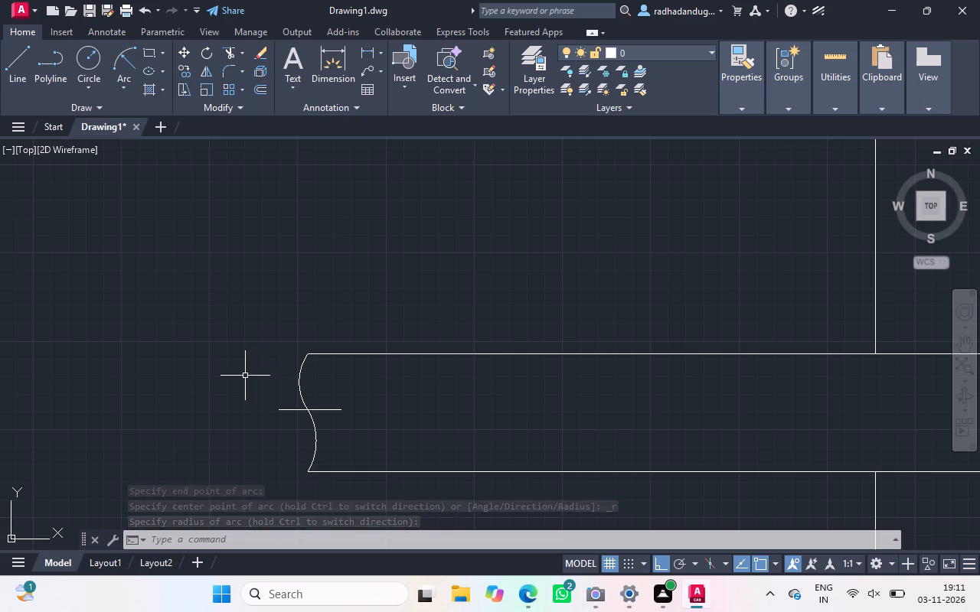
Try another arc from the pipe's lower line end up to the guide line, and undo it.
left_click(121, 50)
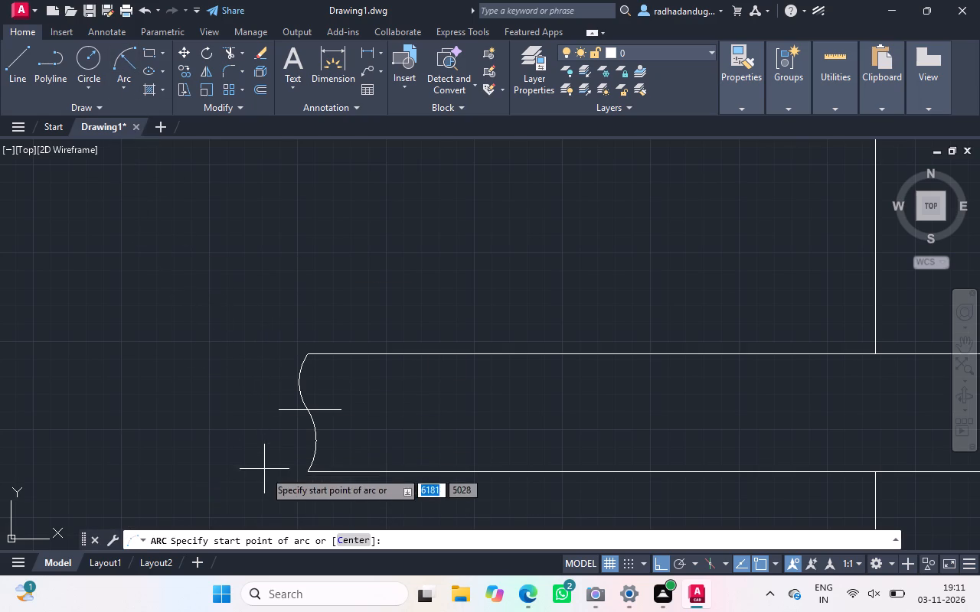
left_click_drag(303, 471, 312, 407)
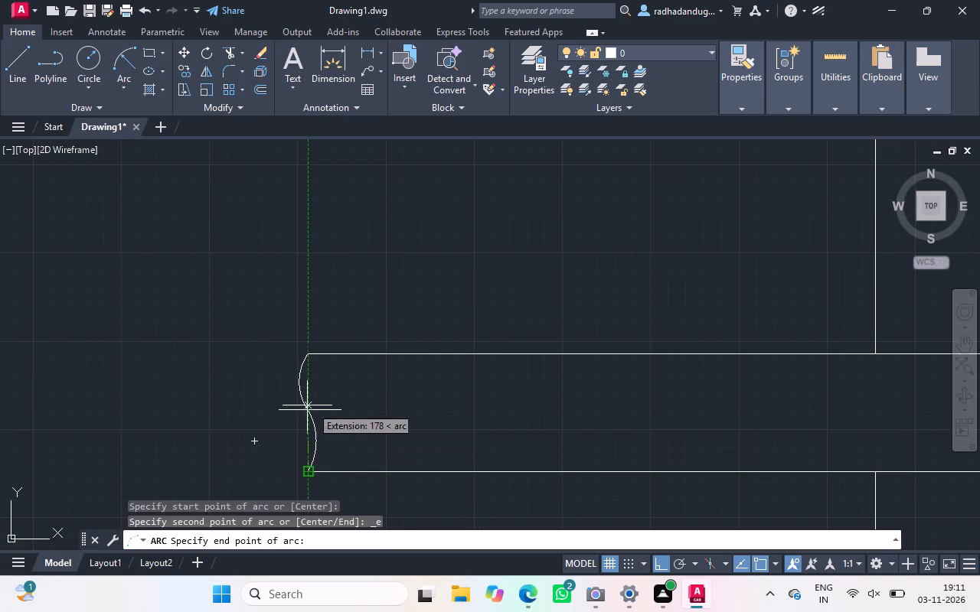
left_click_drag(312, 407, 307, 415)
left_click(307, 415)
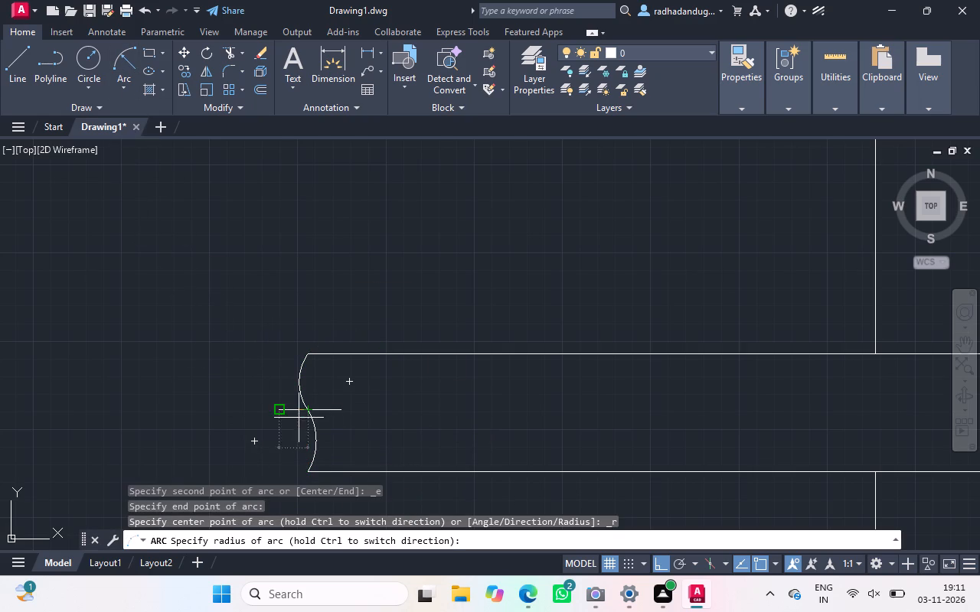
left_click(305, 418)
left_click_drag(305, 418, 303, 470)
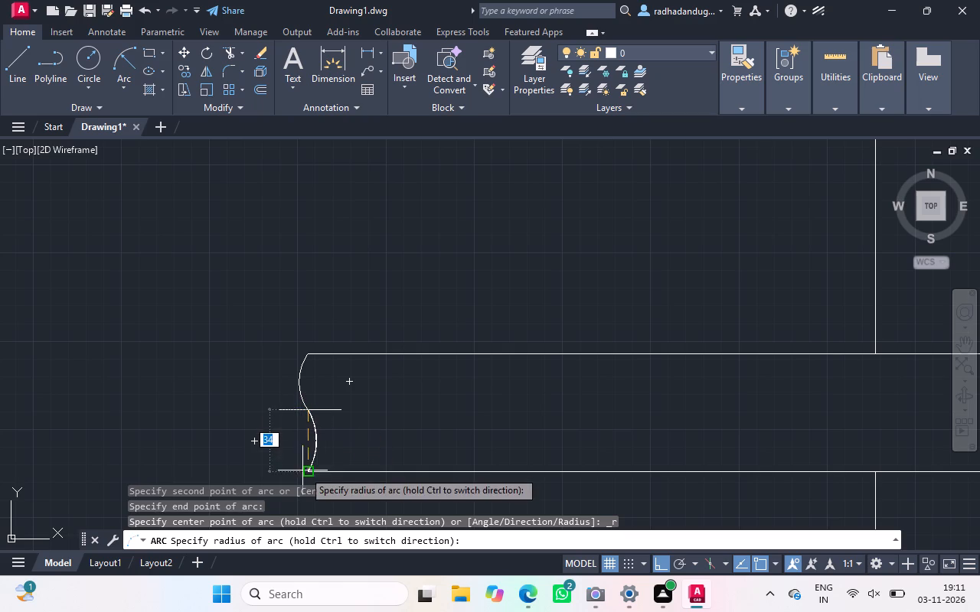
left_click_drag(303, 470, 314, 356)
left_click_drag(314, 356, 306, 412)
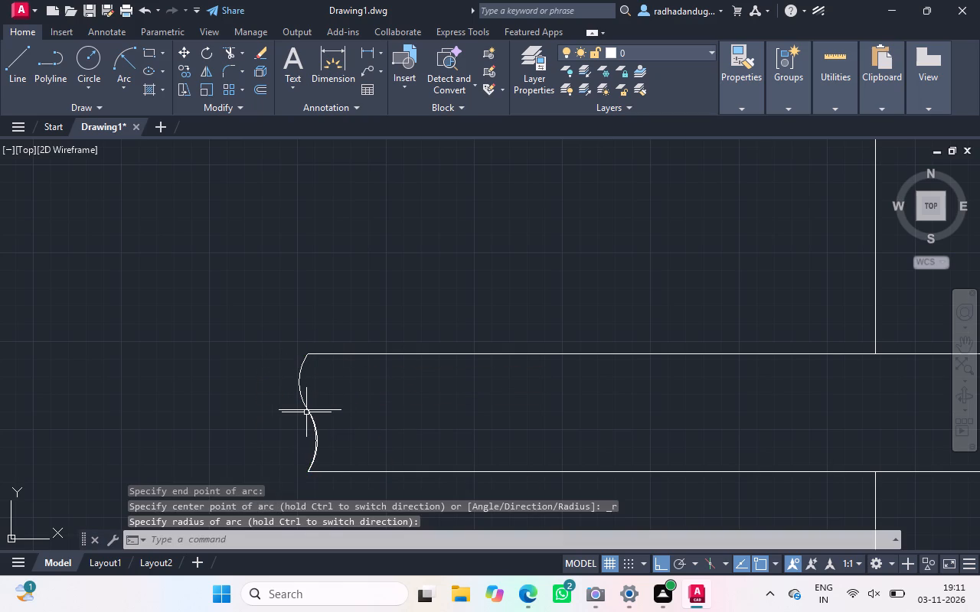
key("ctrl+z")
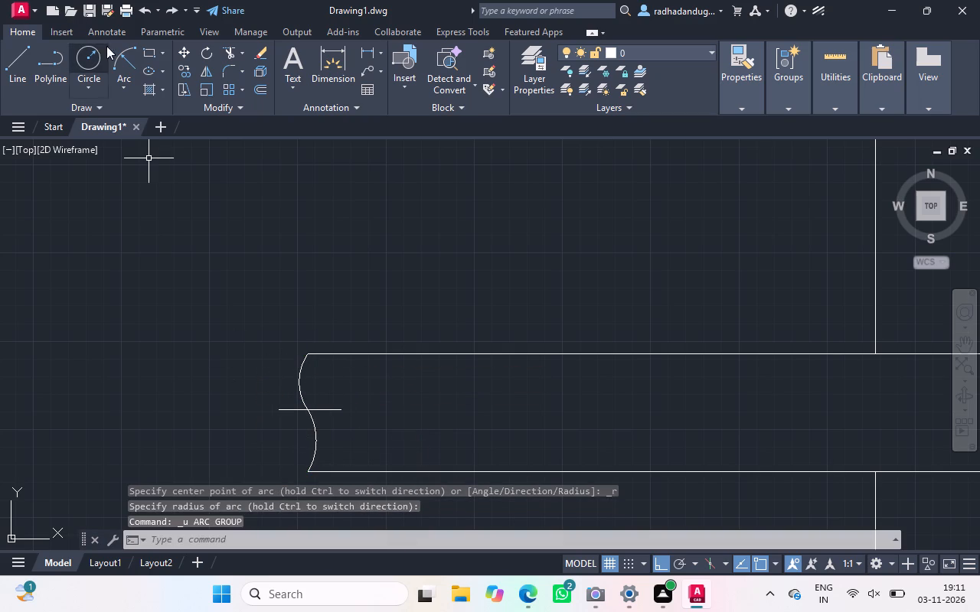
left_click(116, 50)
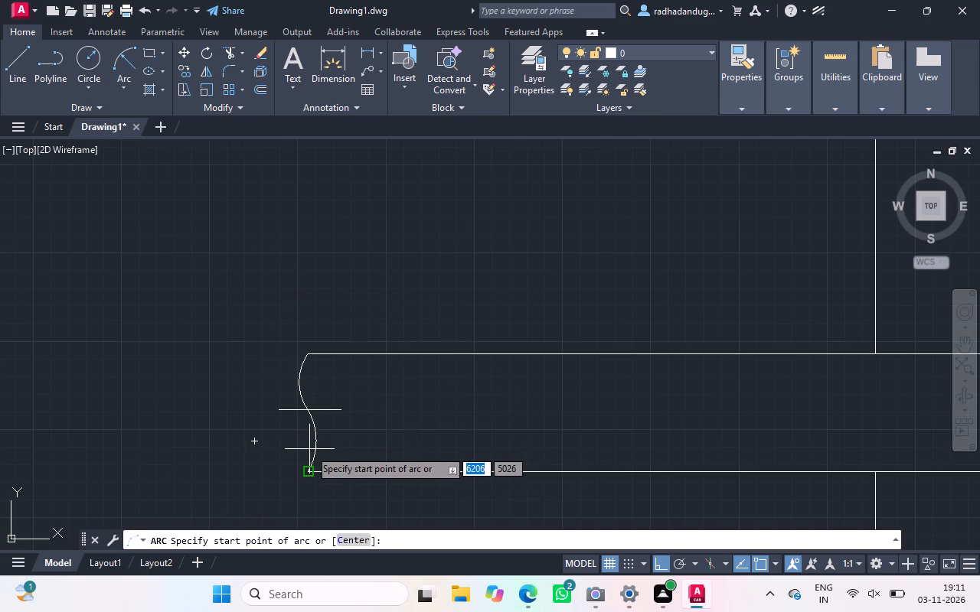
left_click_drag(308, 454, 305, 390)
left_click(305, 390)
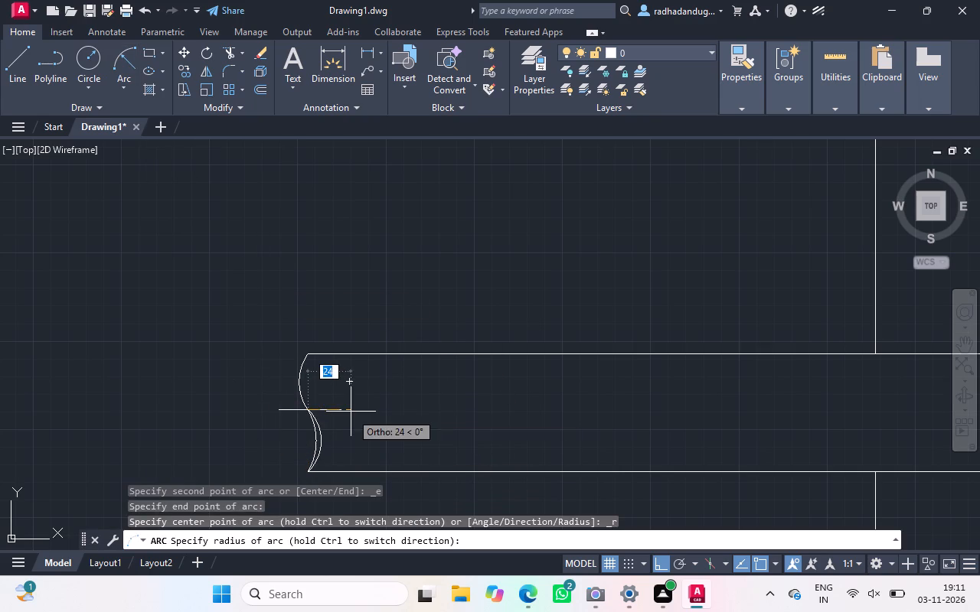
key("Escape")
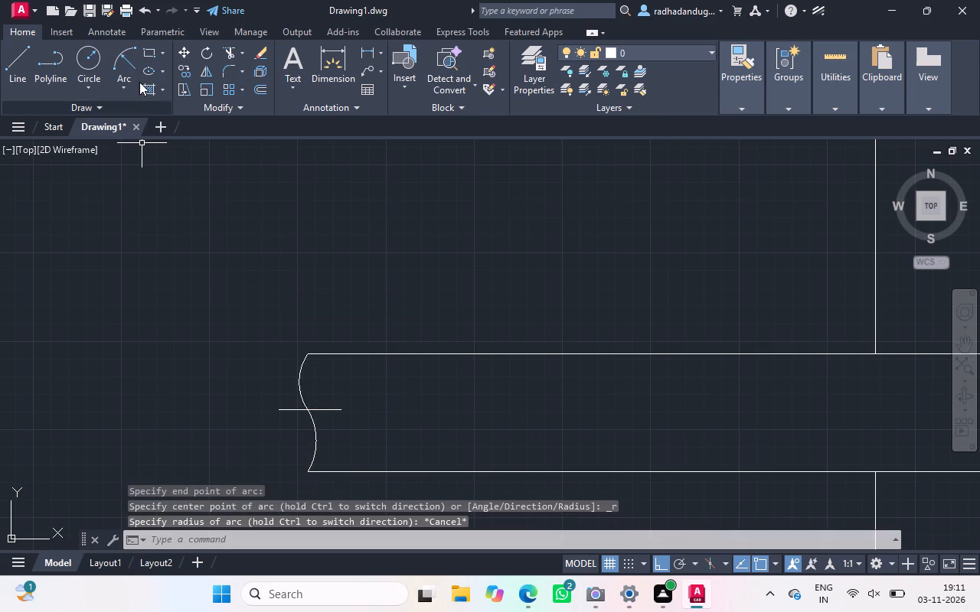
Draw an outward-bulging arc of radius about 35 from the guide line intersection to the pipe's lower line end, closing the break loop.
left_click(126, 69)
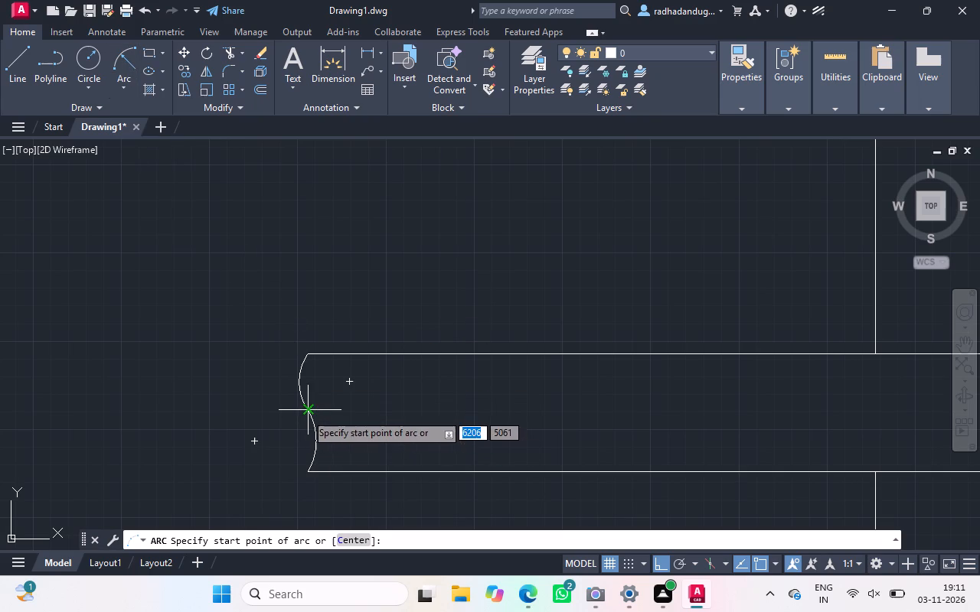
left_click_drag(305, 413, 305, 477)
left_click(305, 477)
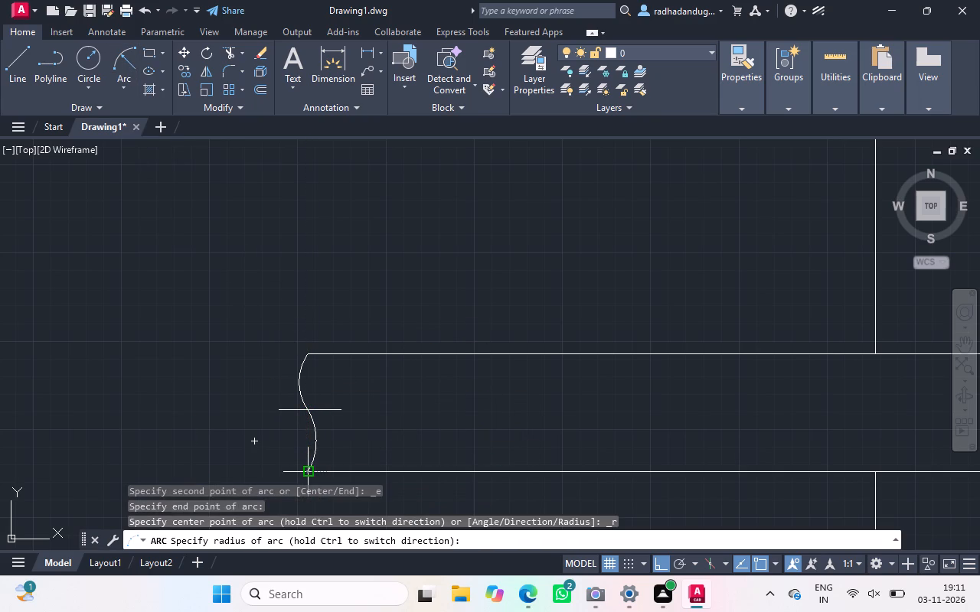
left_click_drag(305, 469, 305, 441)
left_click_drag(305, 441, 307, 405)
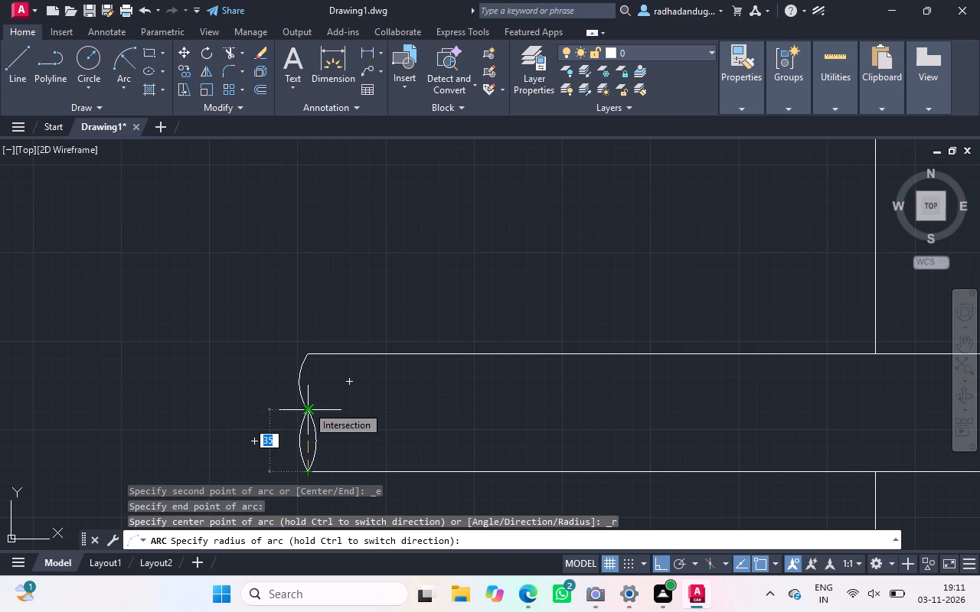
left_click(307, 405)
key("Escape")
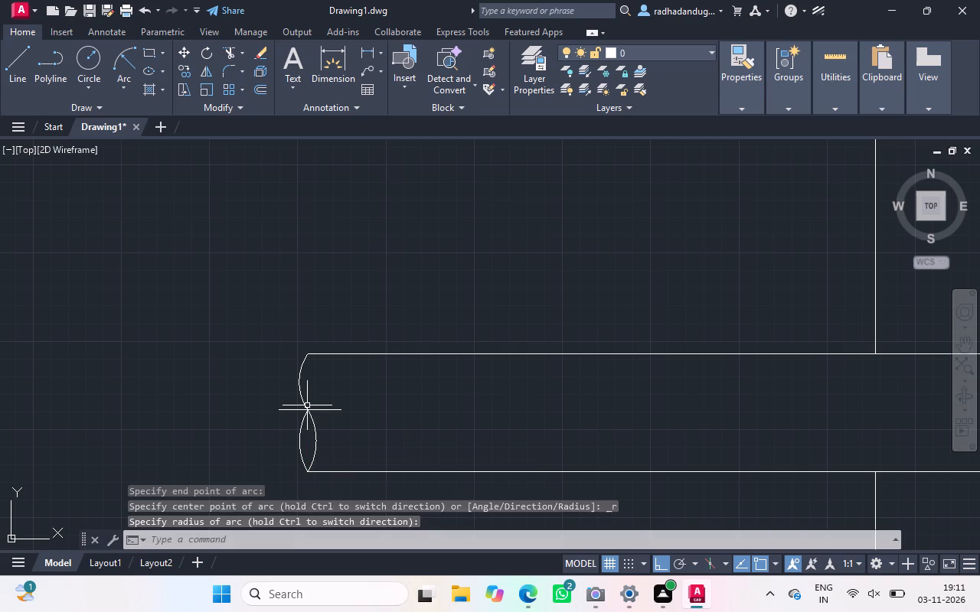
key("Escape")
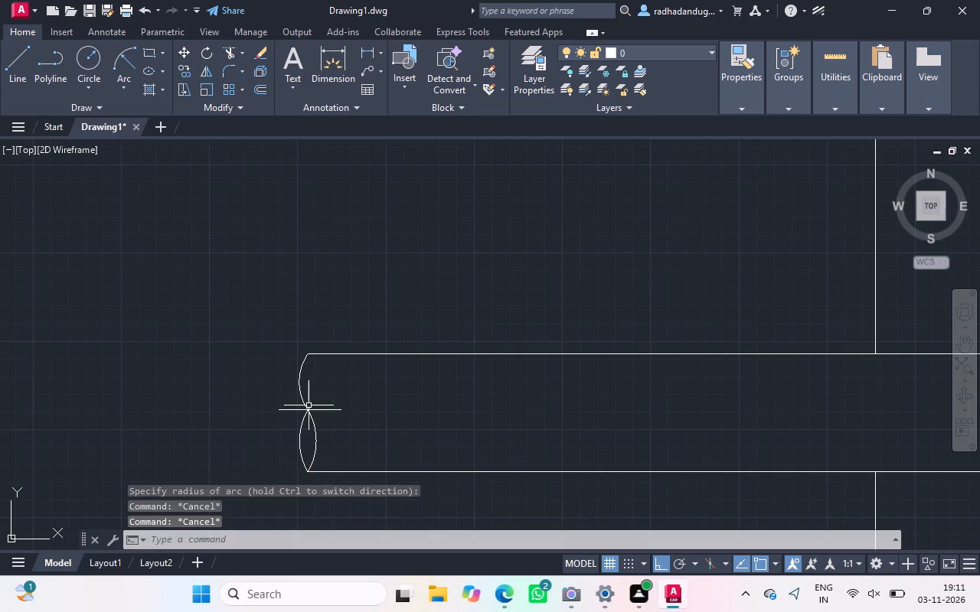
Delete the short horizontal guide line at the pipe's outer end.
left_click(321, 412)
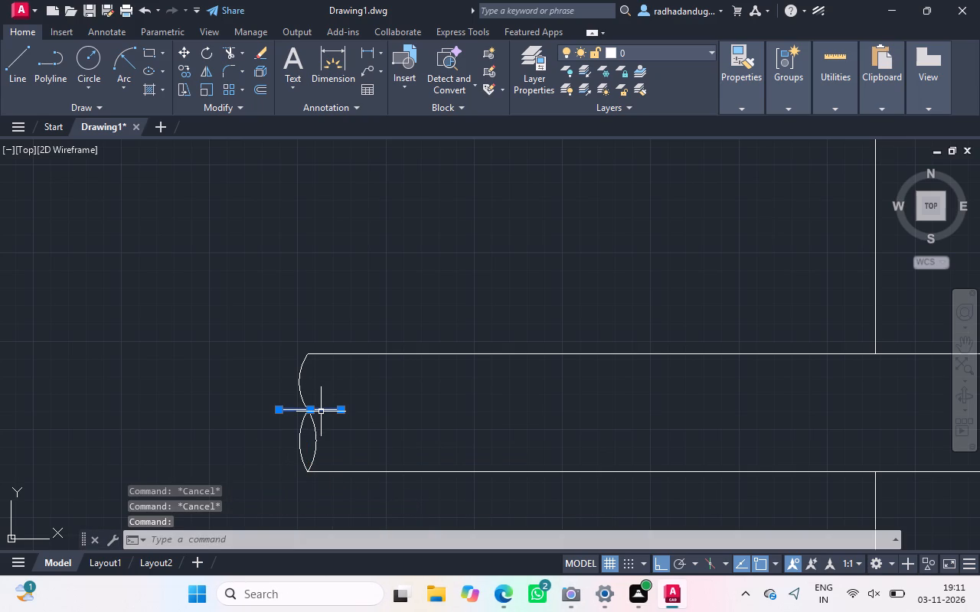
key("Delete")
Hatch the pit section's top slab and both side collars, above and below the pipe, with the AR-CONC pattern at scale 1.
scroll(454, 392, "down", 4, "ctrl")
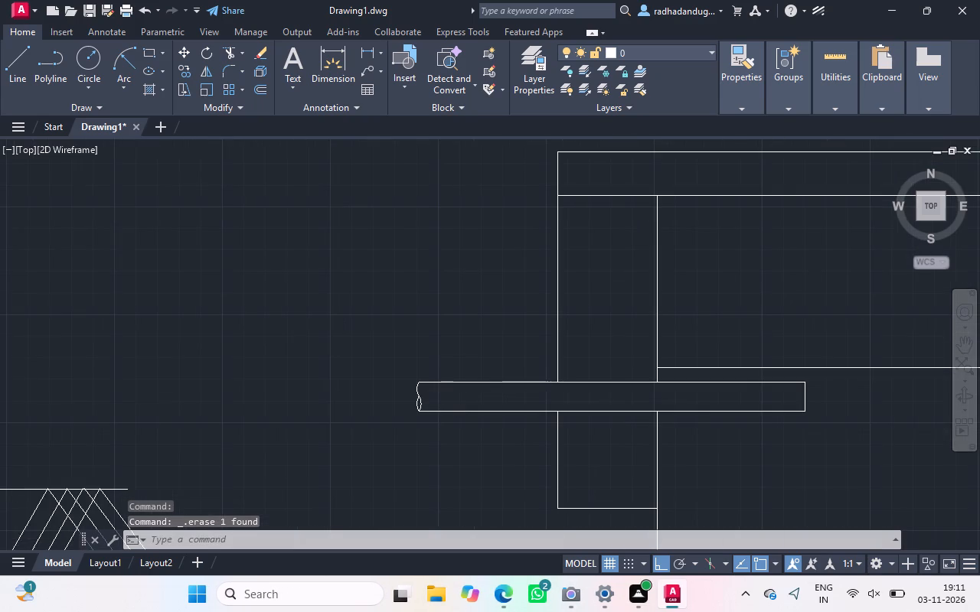
scroll(454, 392, "down", 2, "ctrl")
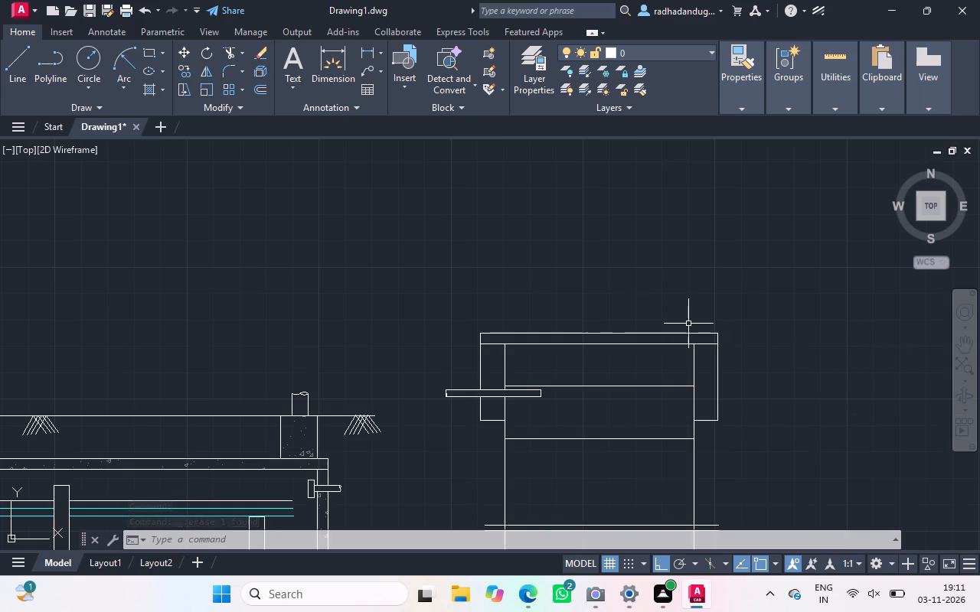
key("Escape")
key("Escape")
key("Escape")
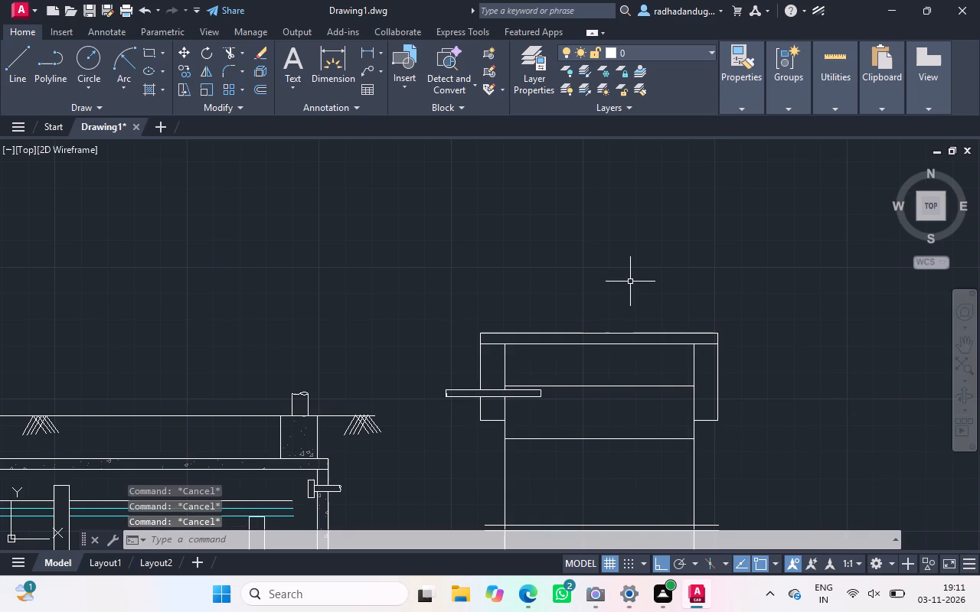
type("h")
key("space")
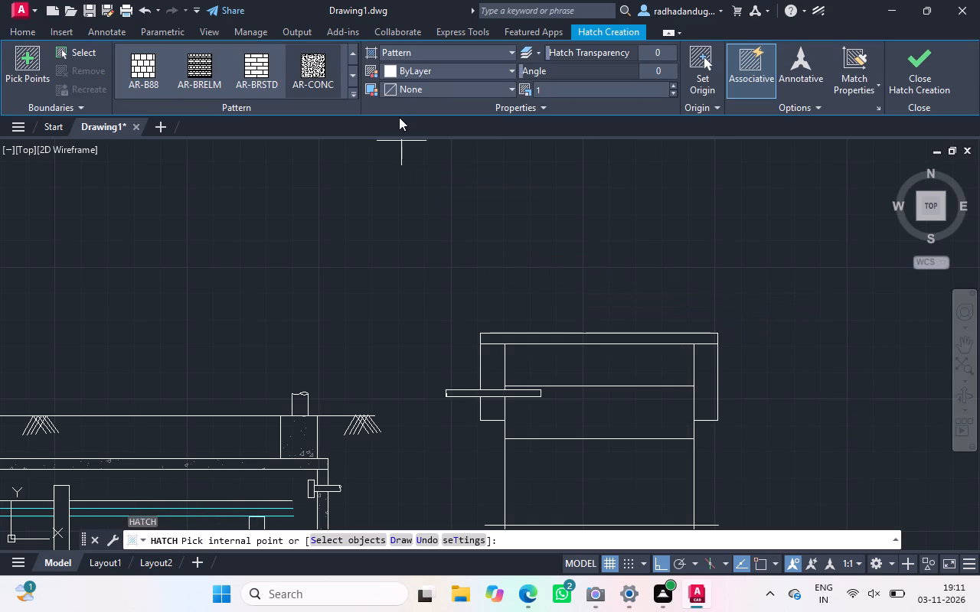
left_click(312, 81)
left_click(314, 73)
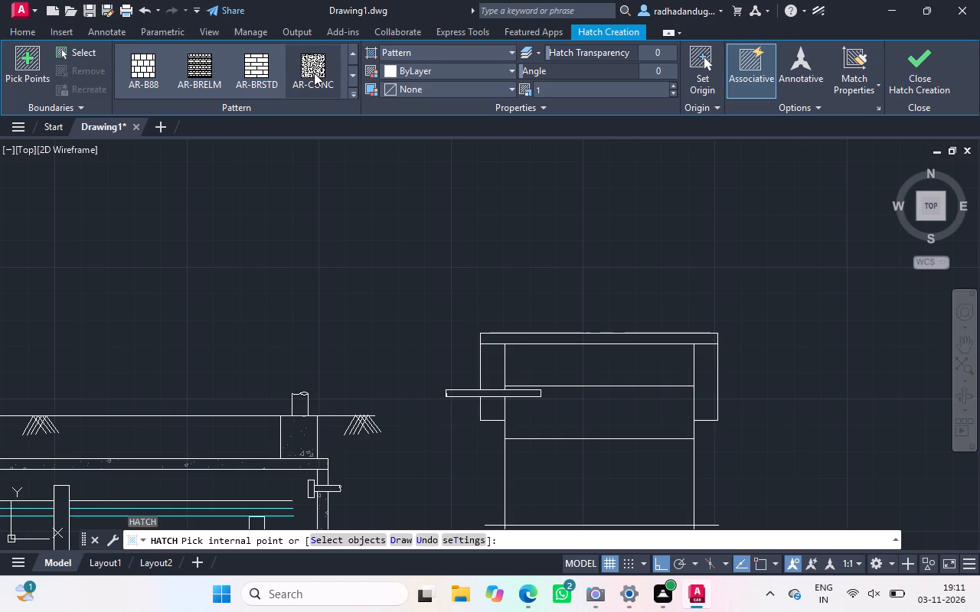
left_click(314, 73)
left_click(530, 334)
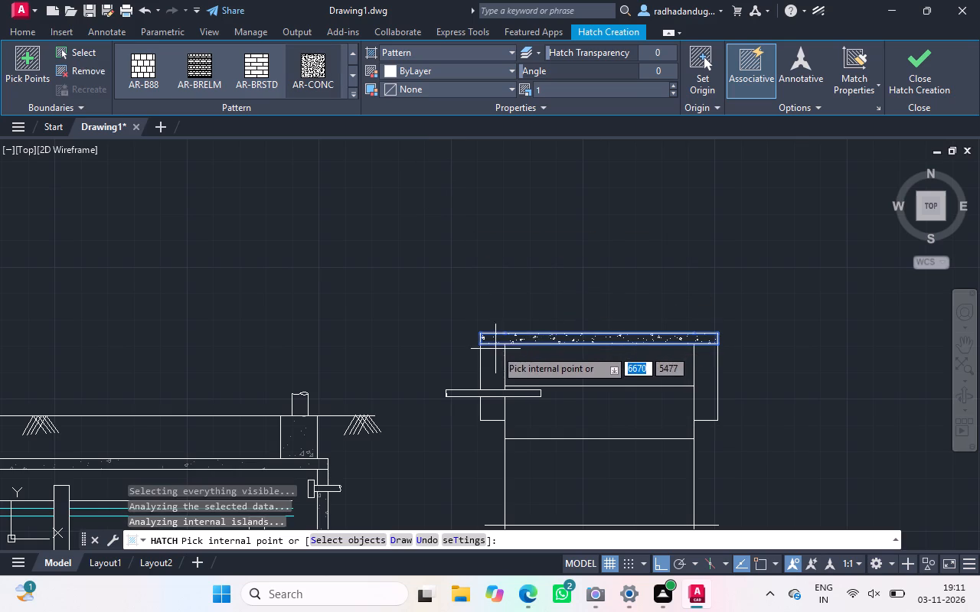
left_click(495, 359)
left_click(496, 403)
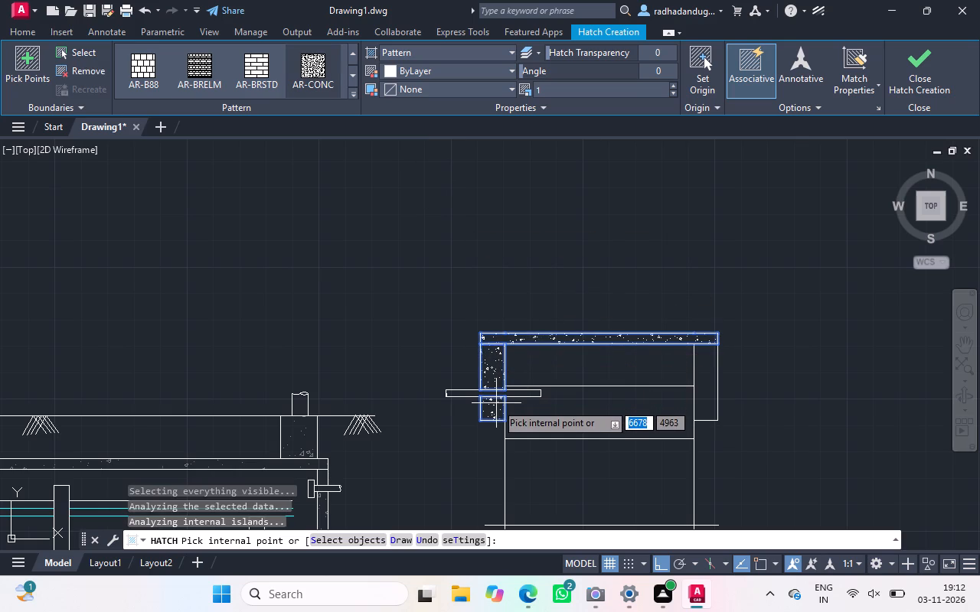
left_click(712, 386)
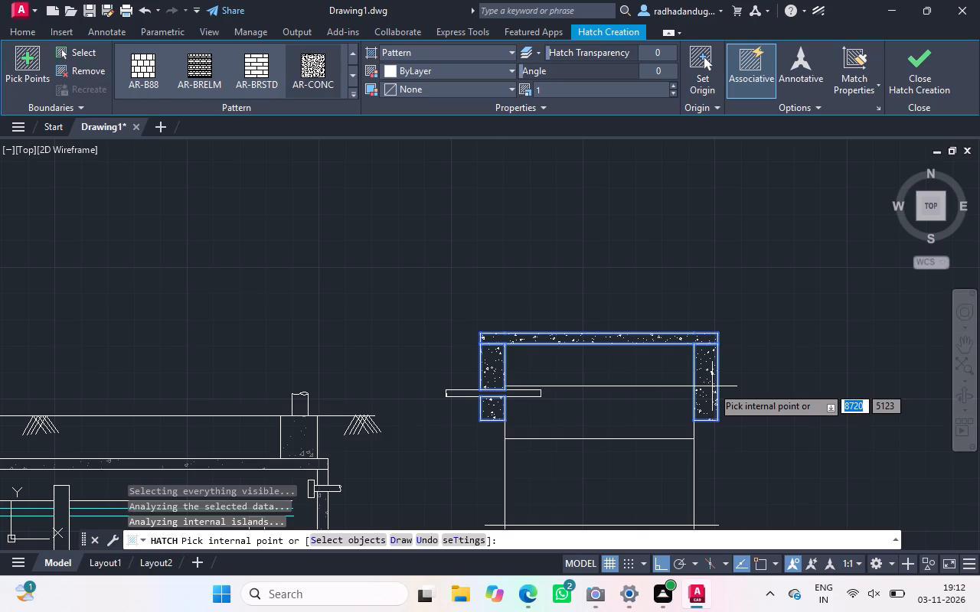
key("Escape")
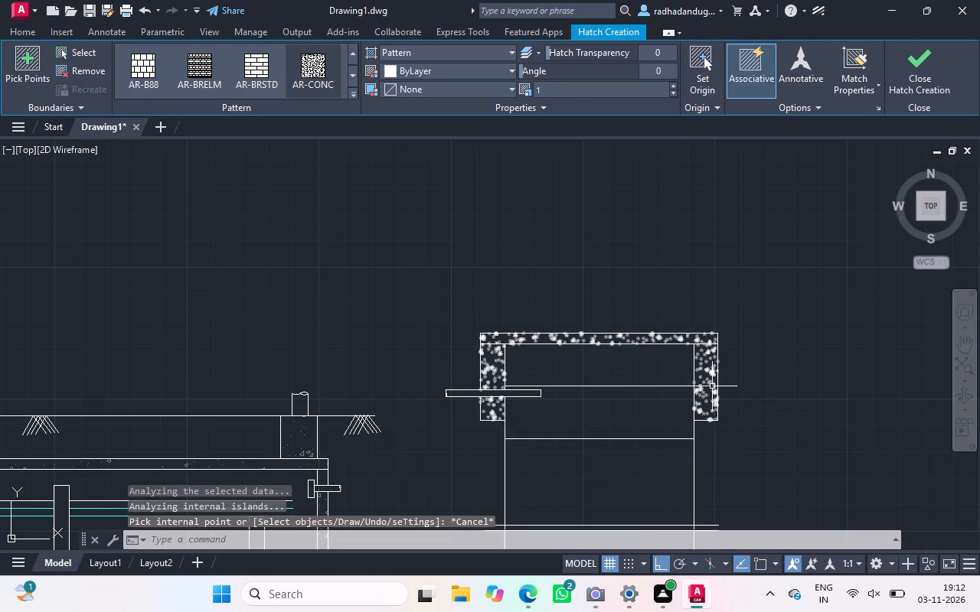
Change the colour of the pit section's slab and collar concrete hatch to Color 8.
left_click(490, 369)
right_click(490, 369)
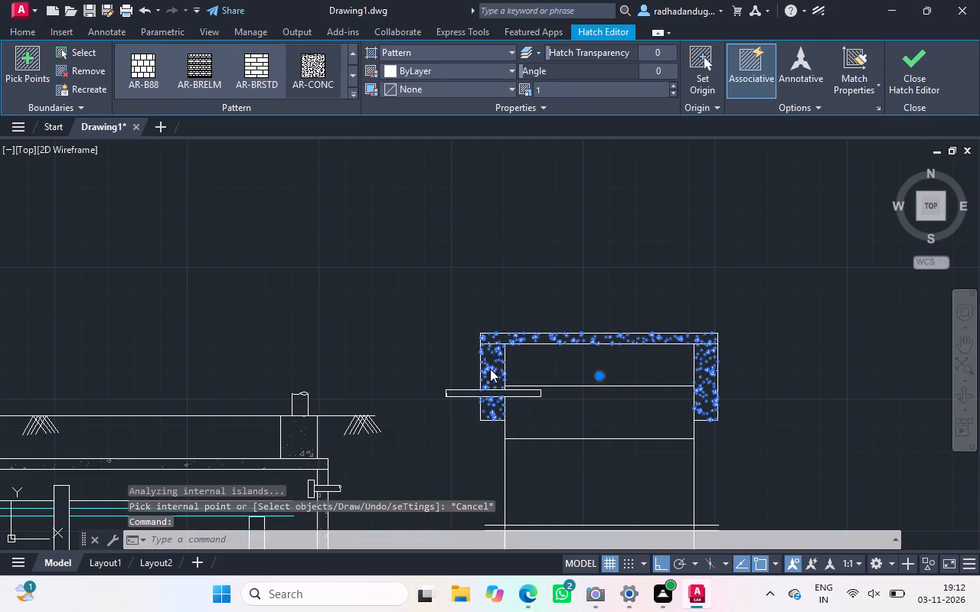
left_click(400, 259)
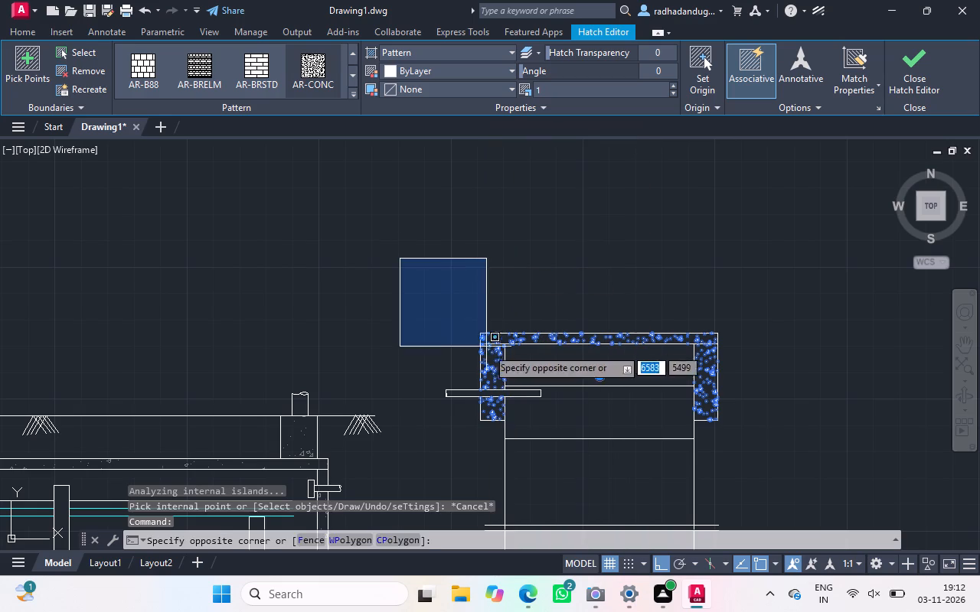
left_click(405, 292)
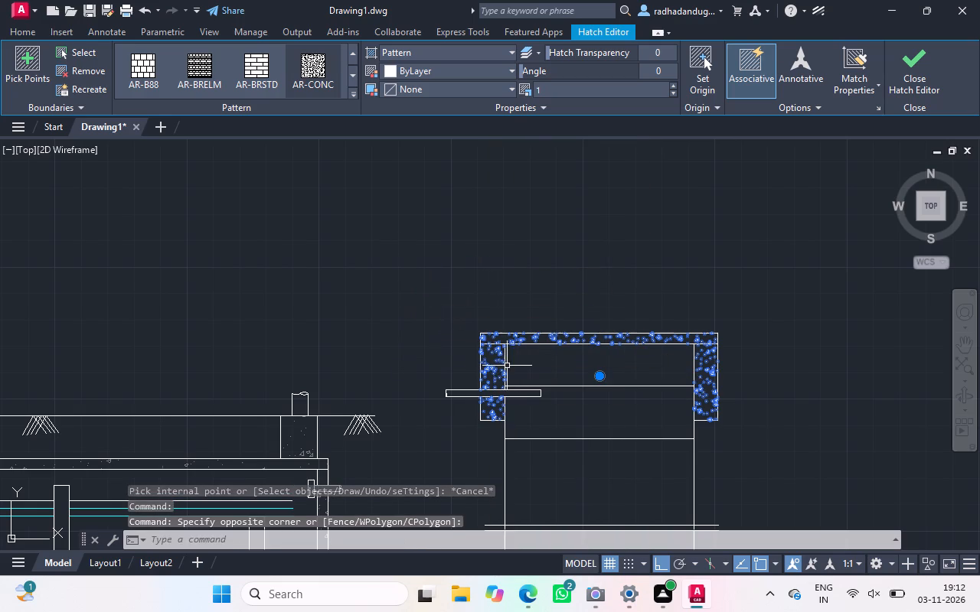
double_click(488, 367)
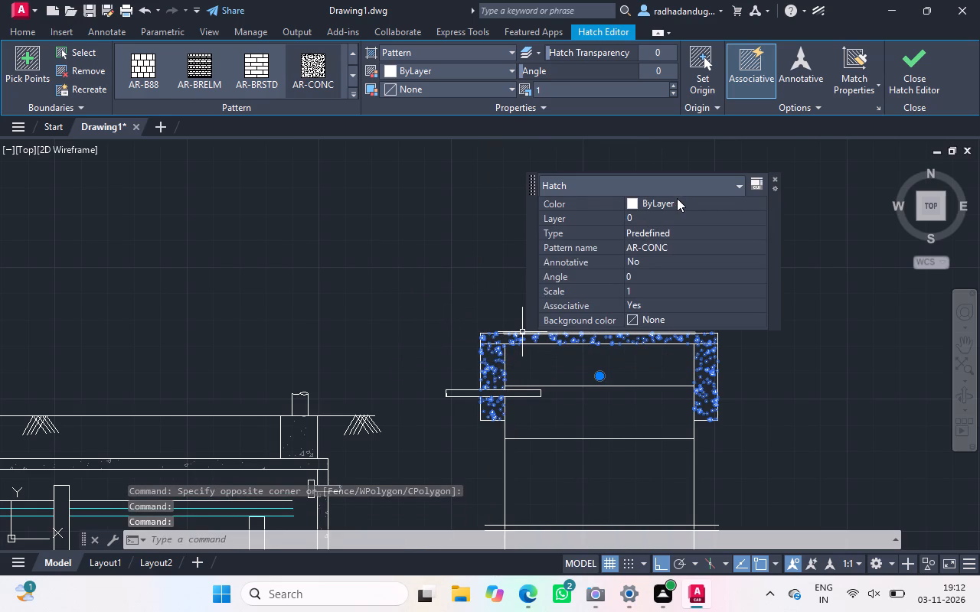
left_click(677, 198)
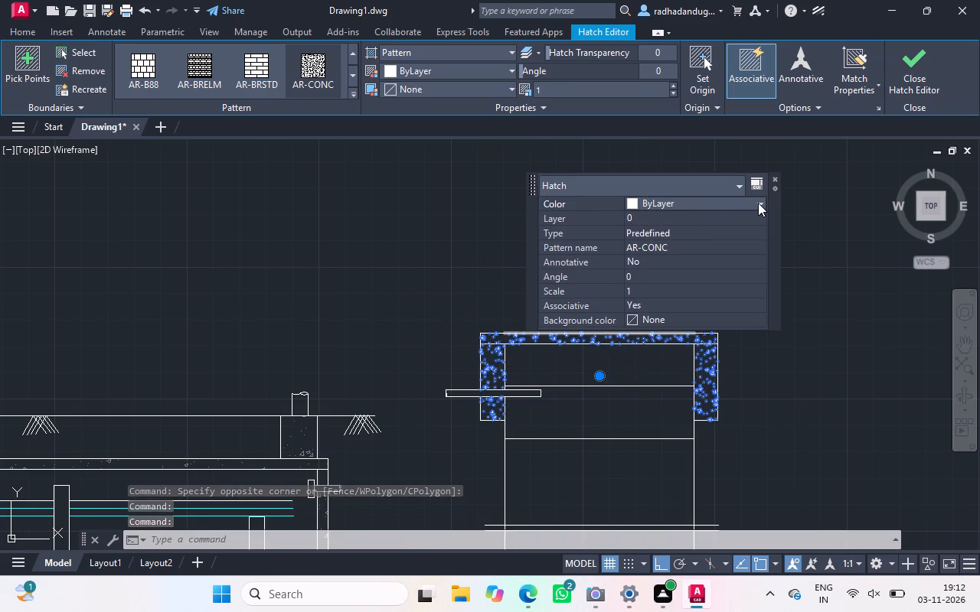
left_click(758, 203)
left_click(661, 340)
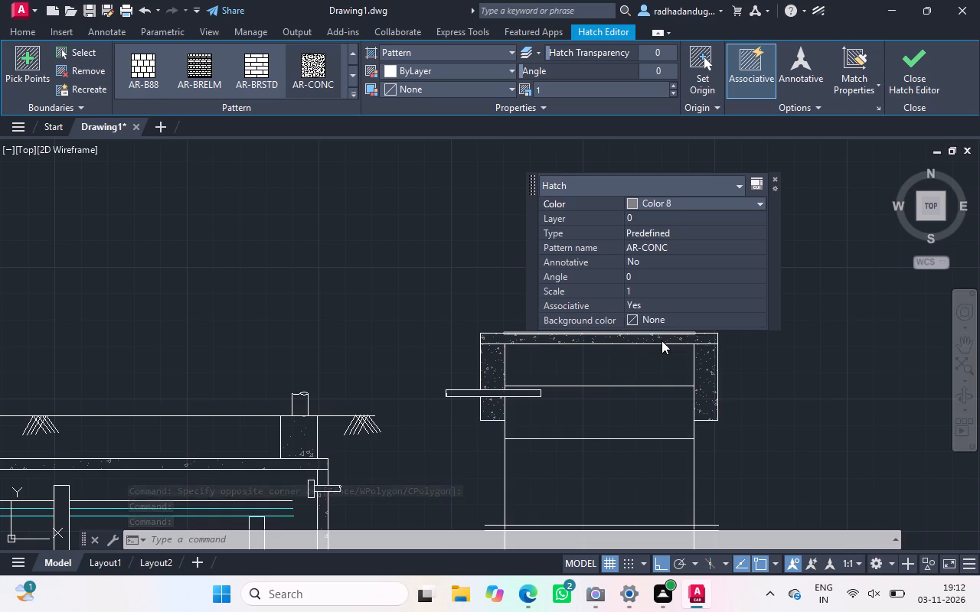
left_click(392, 262)
key("Escape")
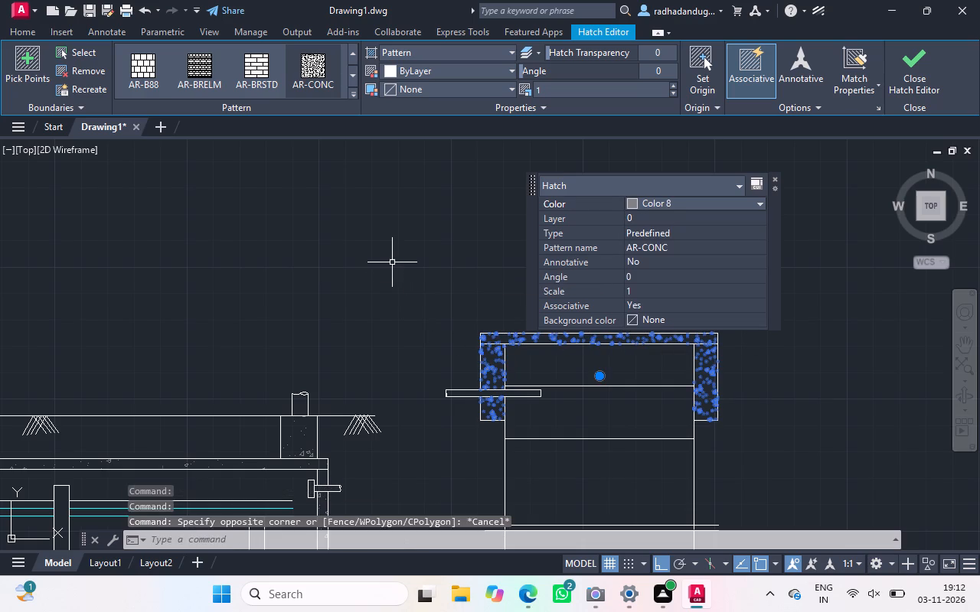
key("Escape")
Add the single-line text "cravel" horizontally inside the pit section, just below the top slab.
scroll(392, 262, "down", 3, "ctrl")
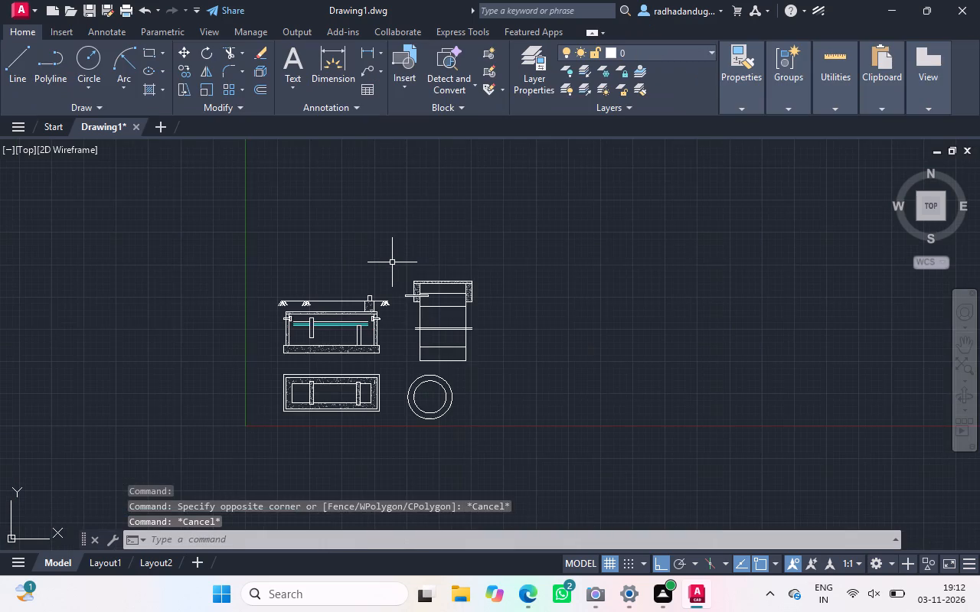
scroll(392, 262, "up", 2, "ctrl")
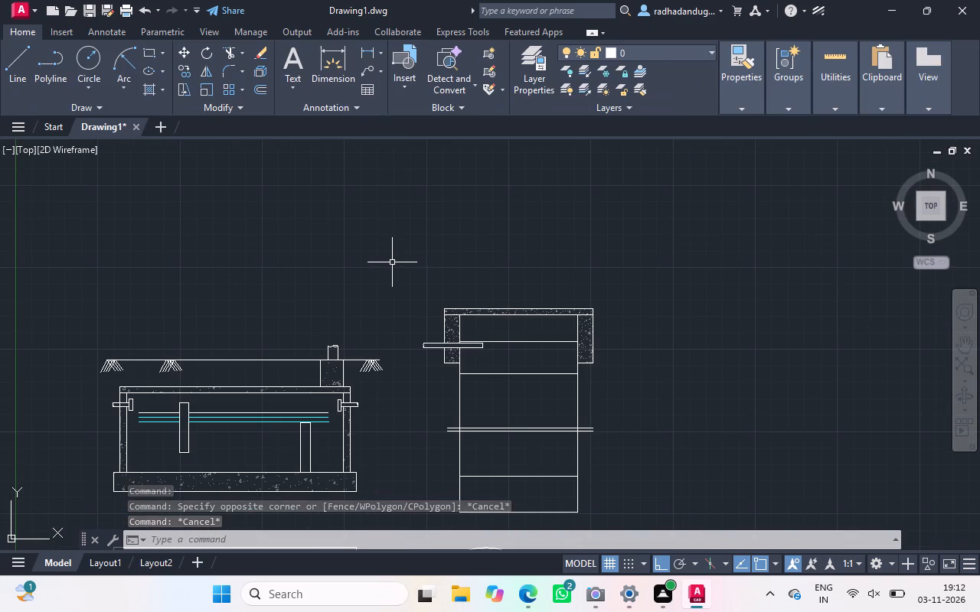
scroll(392, 262, "down", 1, "ctrl")
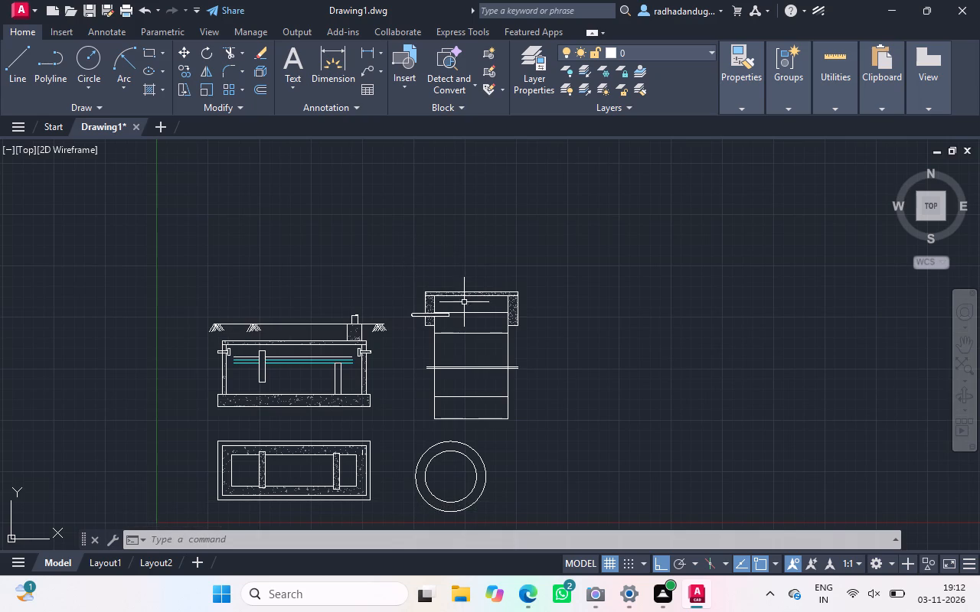
scroll(466, 307, "up", 4, "ctrl")
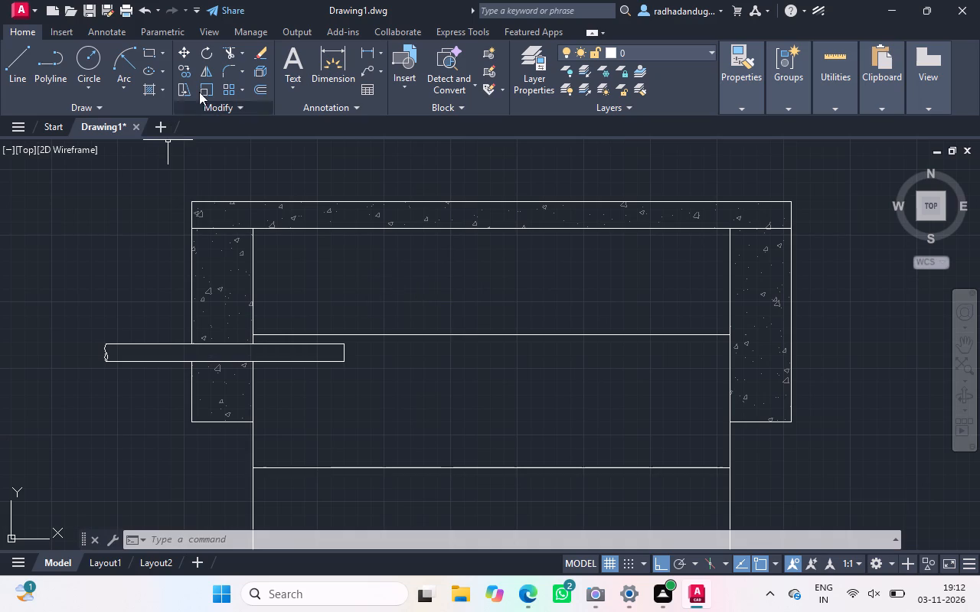
left_click(294, 63)
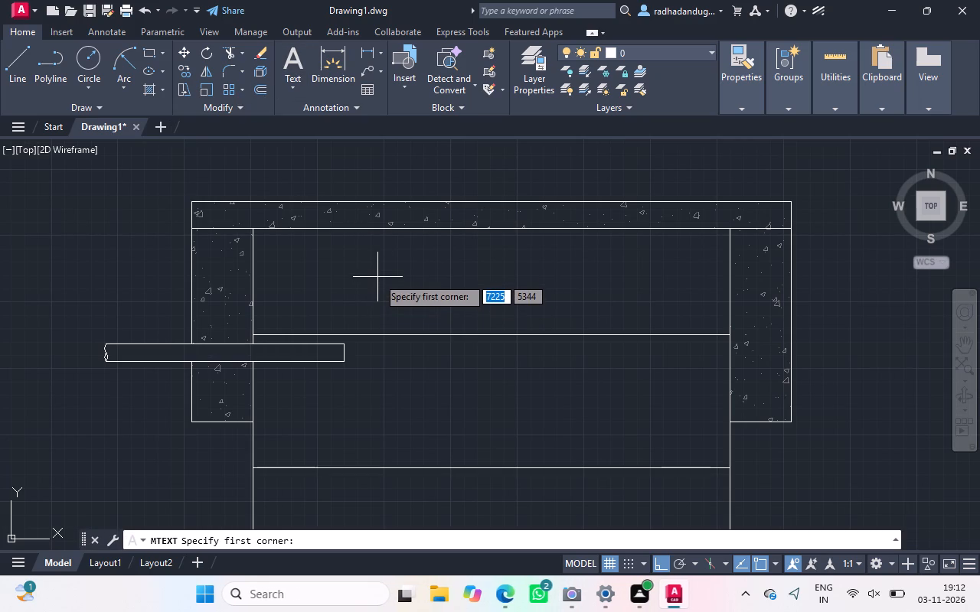
left_click(294, 79)
left_click(305, 152)
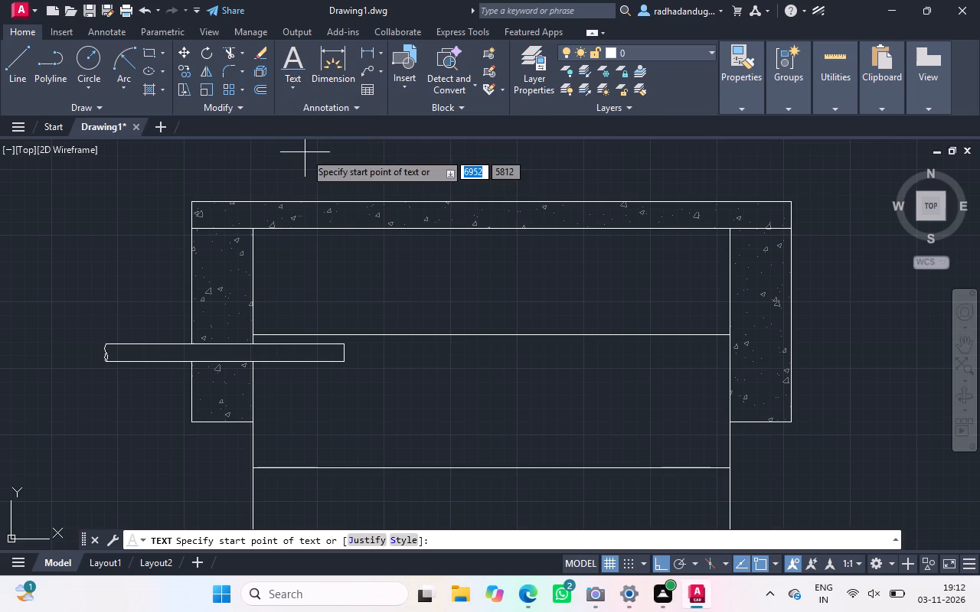
left_click_drag(371, 262, 371, 289)
left_click(371, 289)
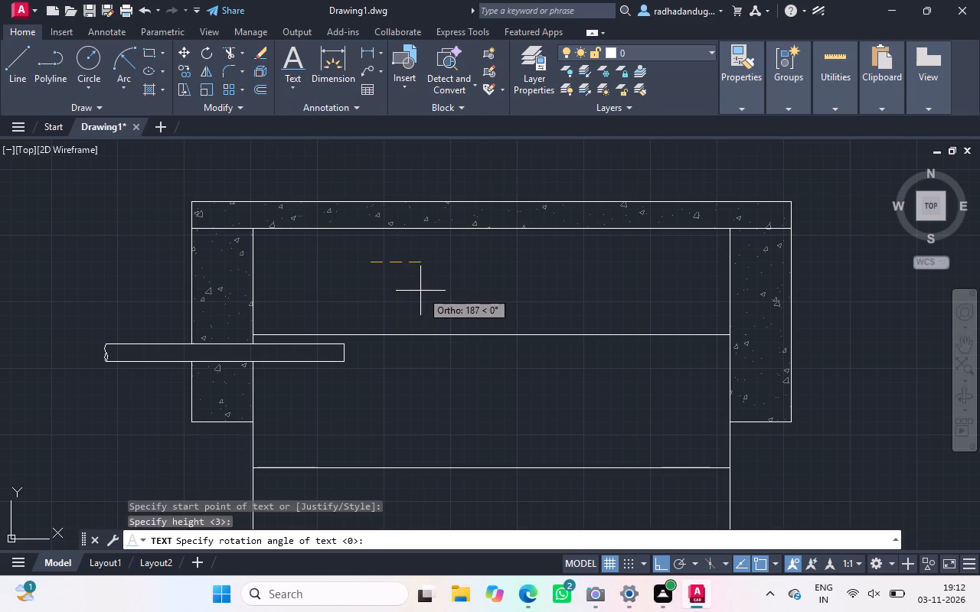
left_click(426, 290)
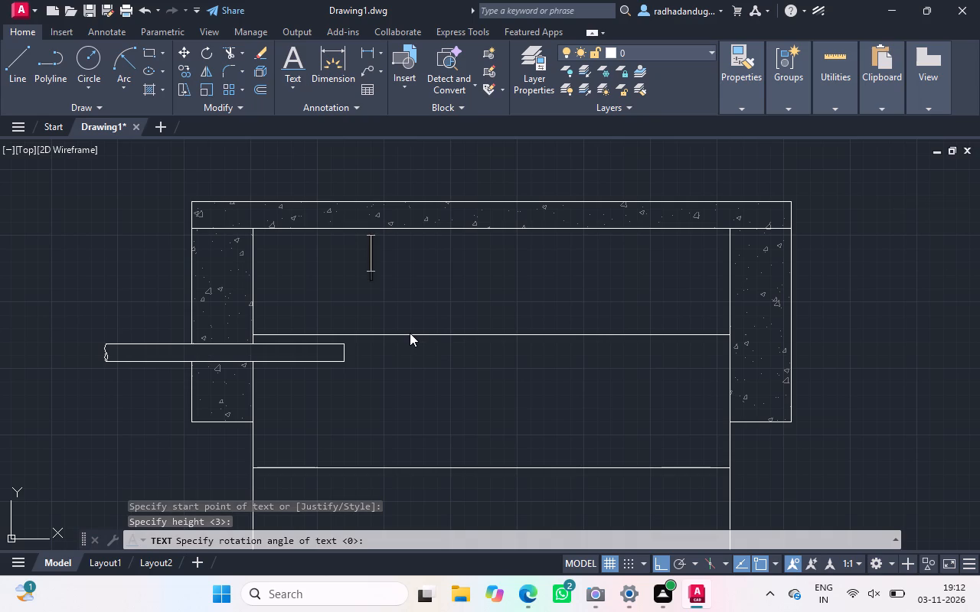
type("crave")
key("l")
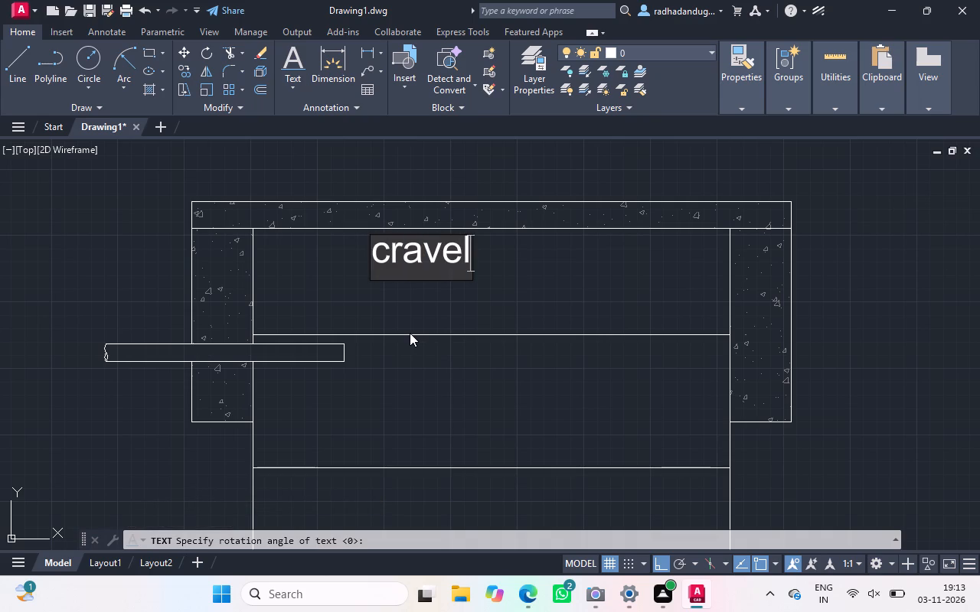
key("space")
left_click(524, 383)
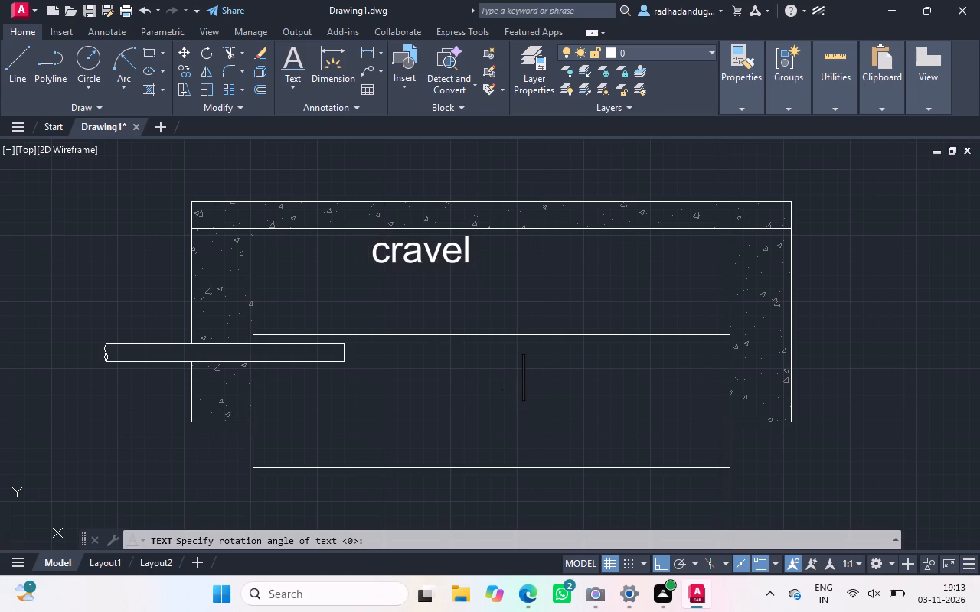
left_click(380, 254)
key("Escape")
key("Escape")
key("Escape")
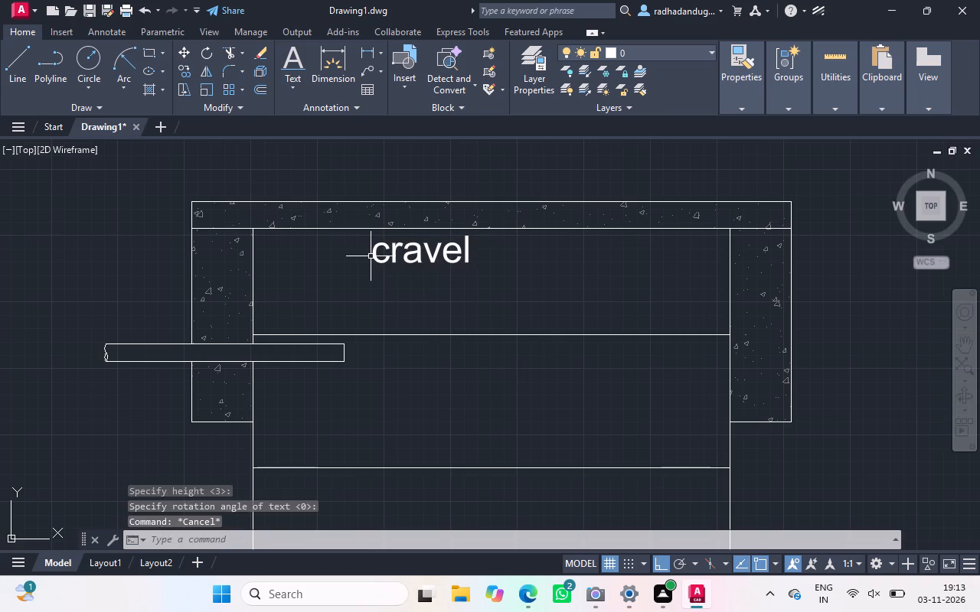
key("Escape")
key("Escape")
key("Escape")
key("Escape")
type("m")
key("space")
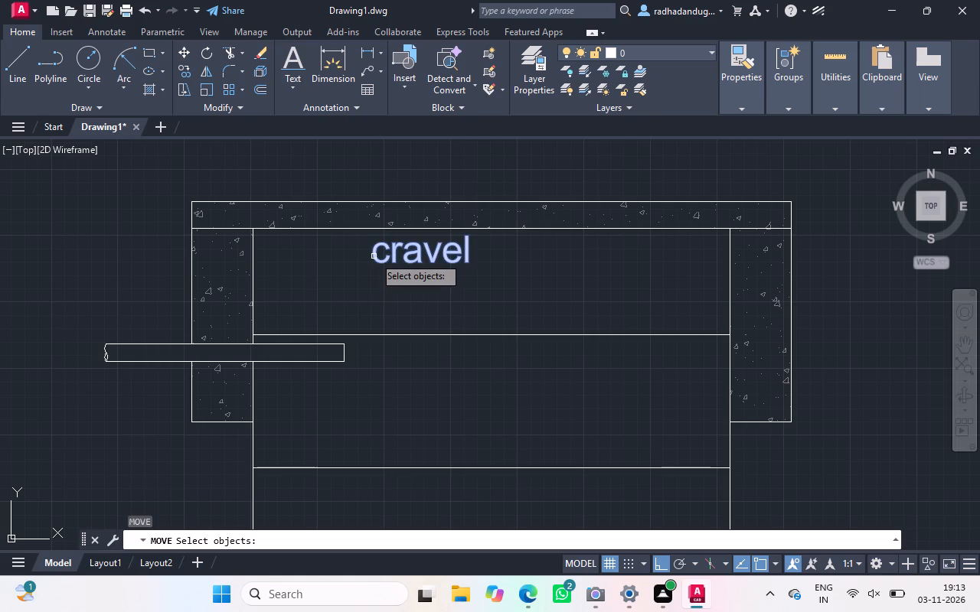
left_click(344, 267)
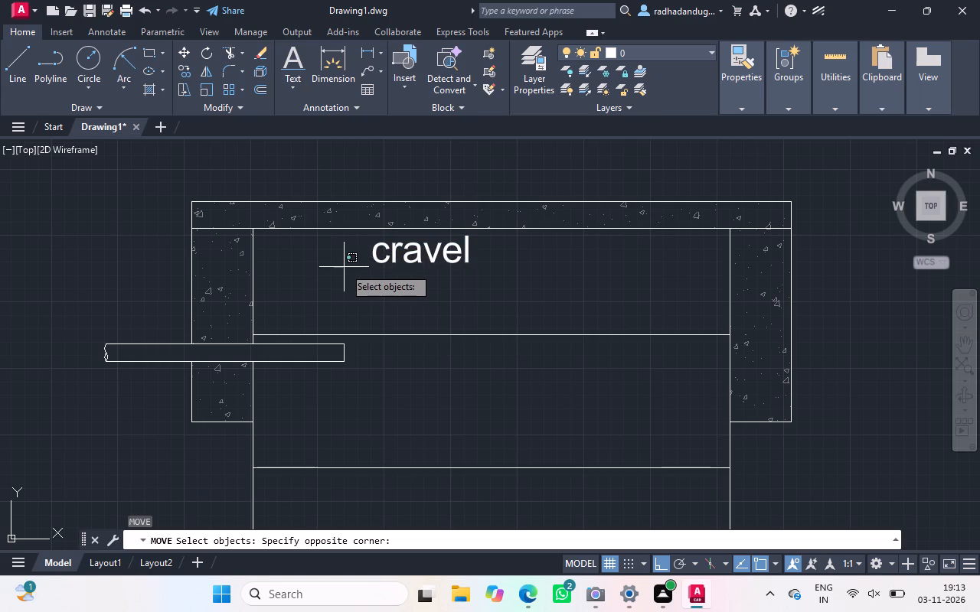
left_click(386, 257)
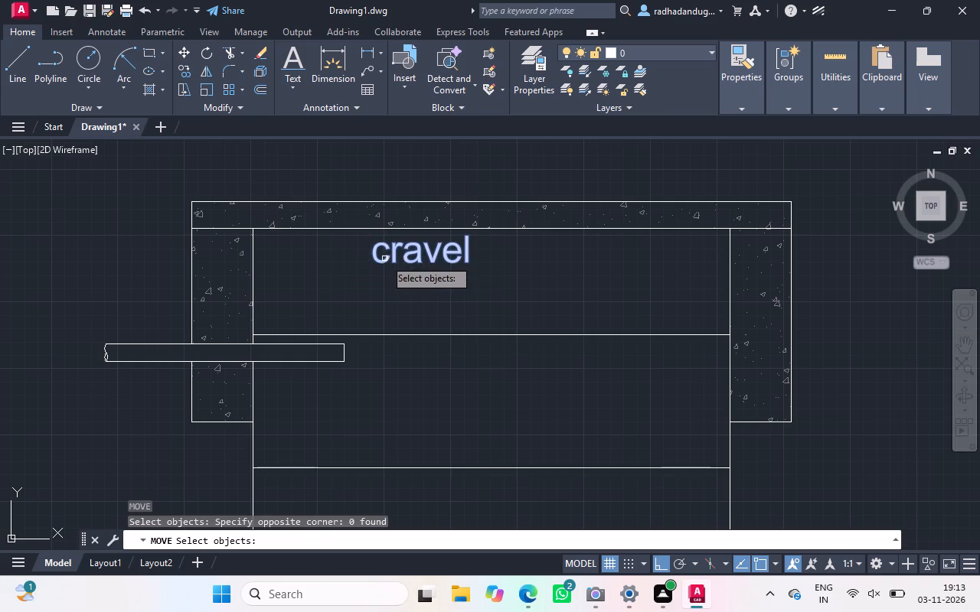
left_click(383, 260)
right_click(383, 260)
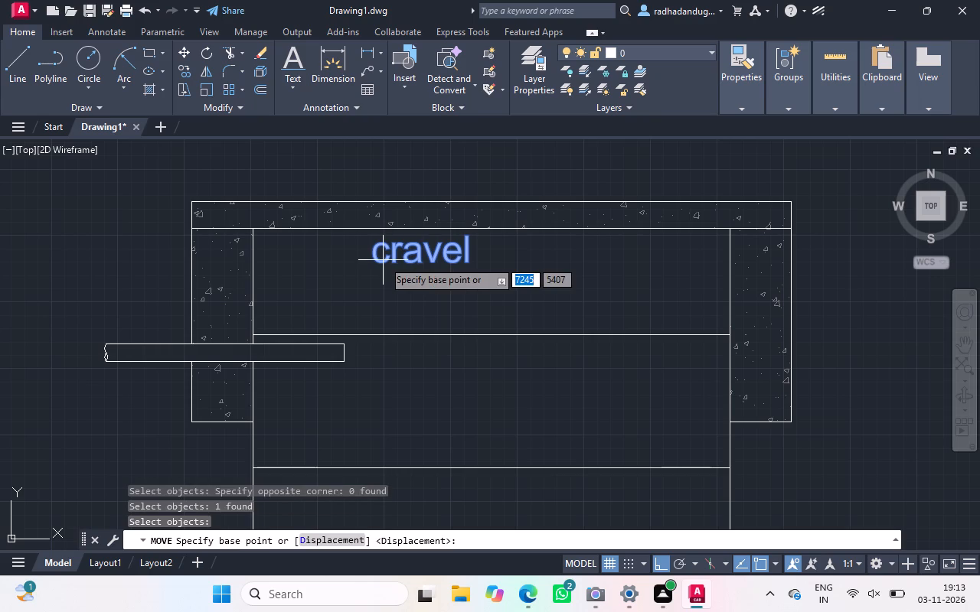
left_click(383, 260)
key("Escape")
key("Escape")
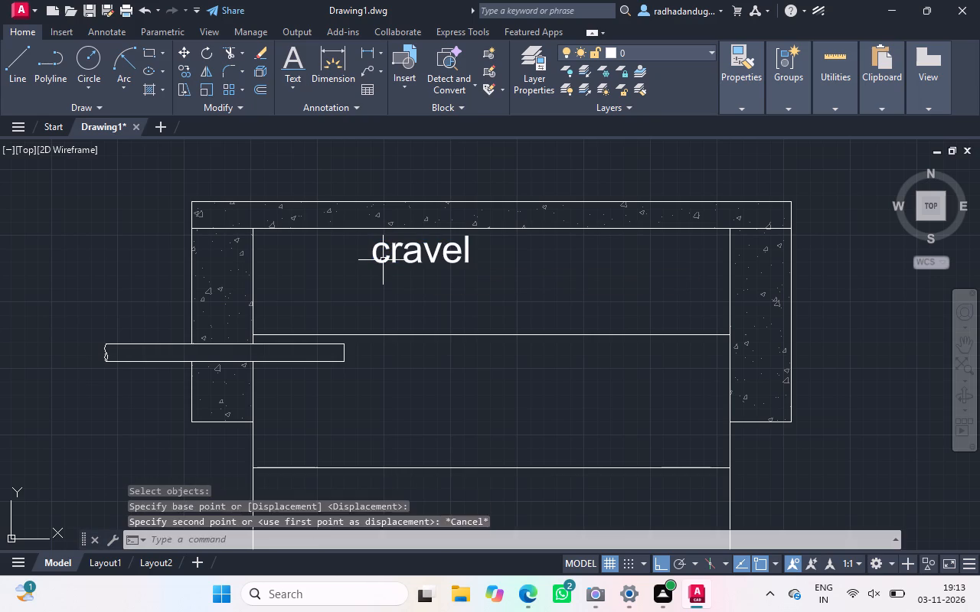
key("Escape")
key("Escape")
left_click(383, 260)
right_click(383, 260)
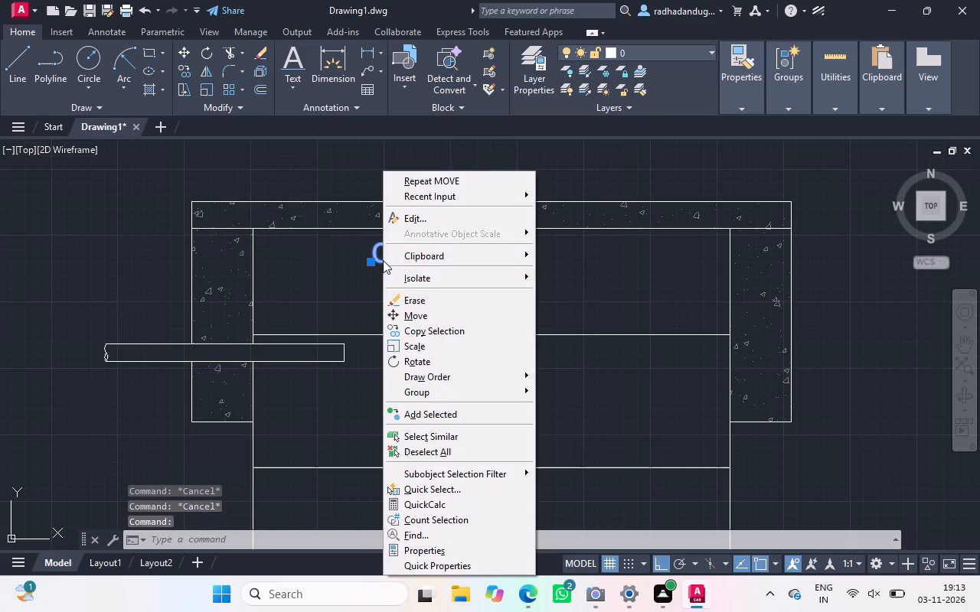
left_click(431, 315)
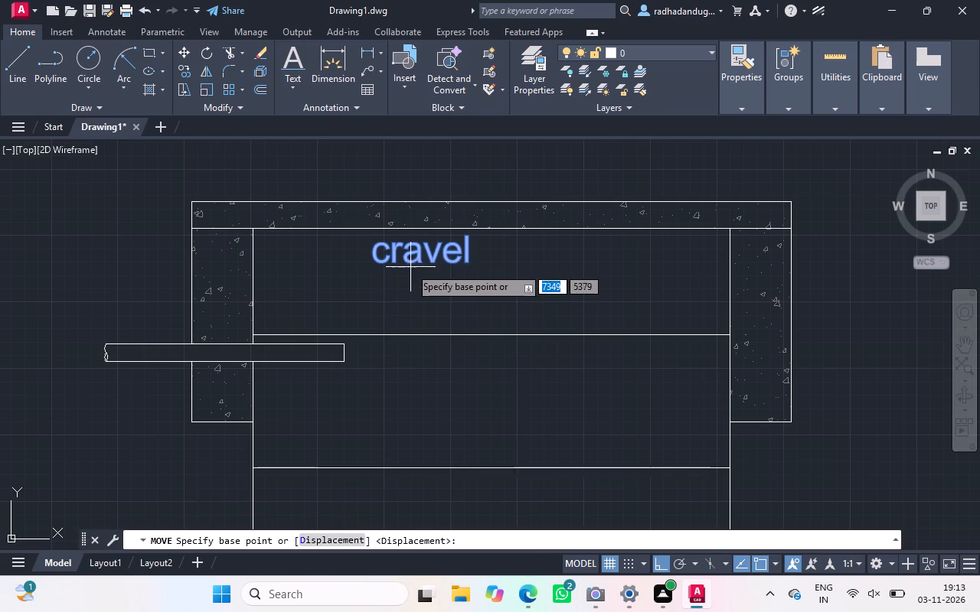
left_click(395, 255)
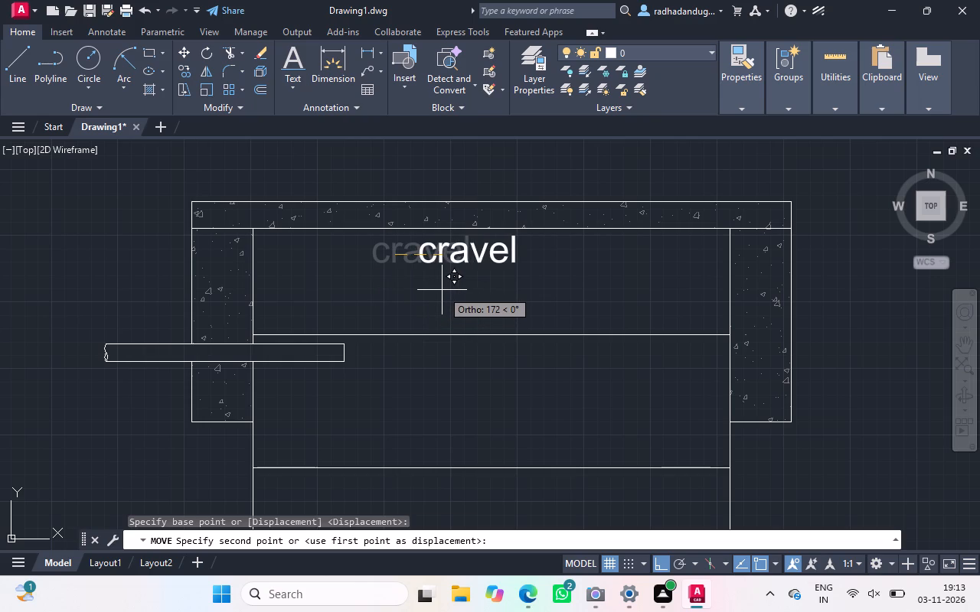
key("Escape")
Turn Ortho off and move the "cravel" label to the middle of the pit section's top compartment.
key("o")
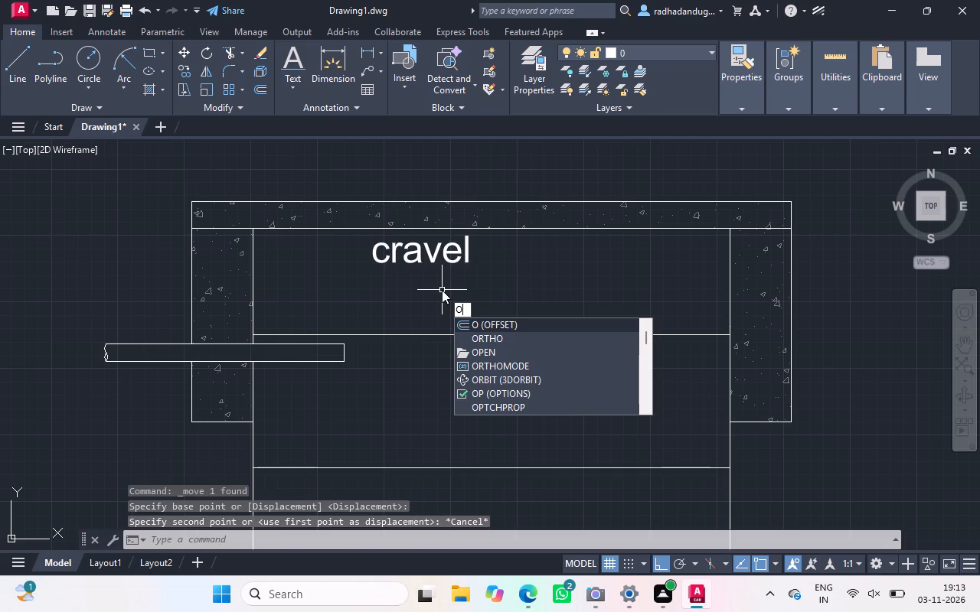
type("rt")
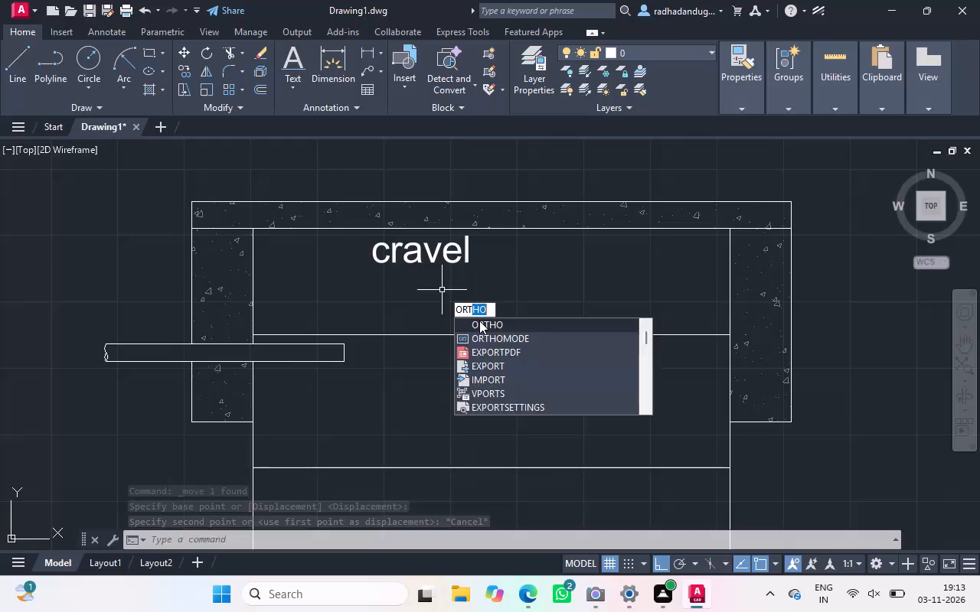
left_click(479, 321)
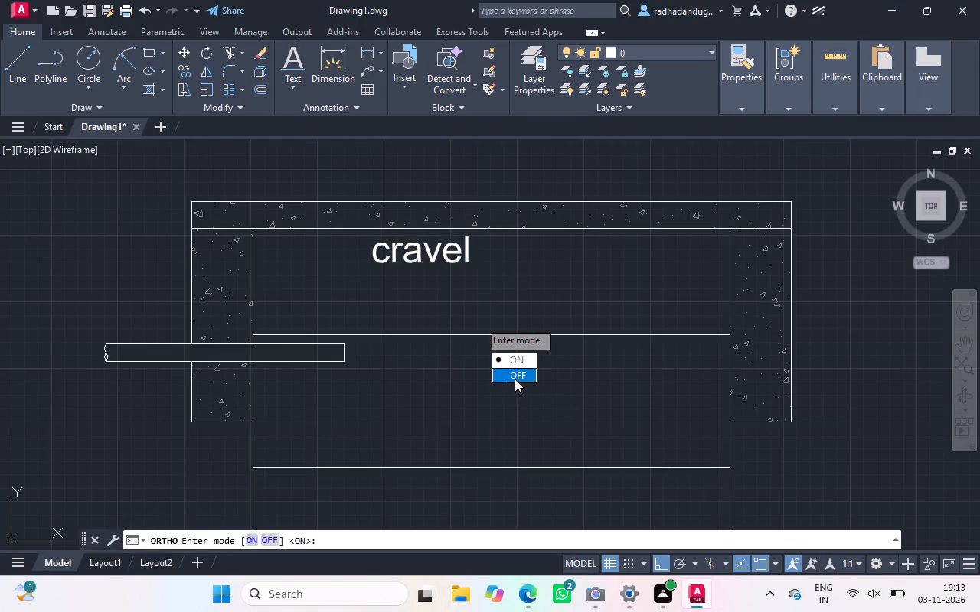
left_click_drag(514, 379, 479, 321)
left_click(397, 246)
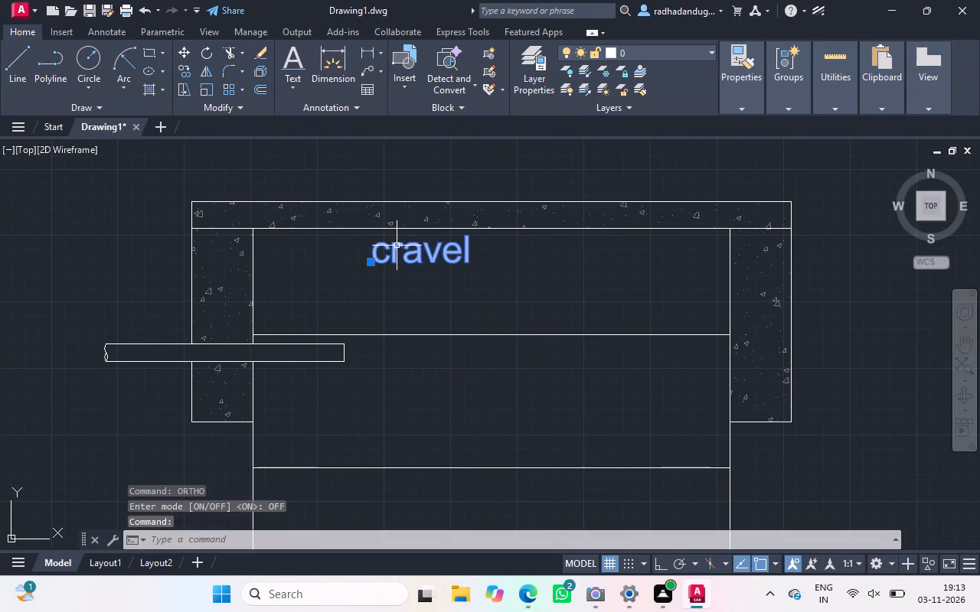
left_click(397, 246)
right_click(397, 246)
left_click(425, 311)
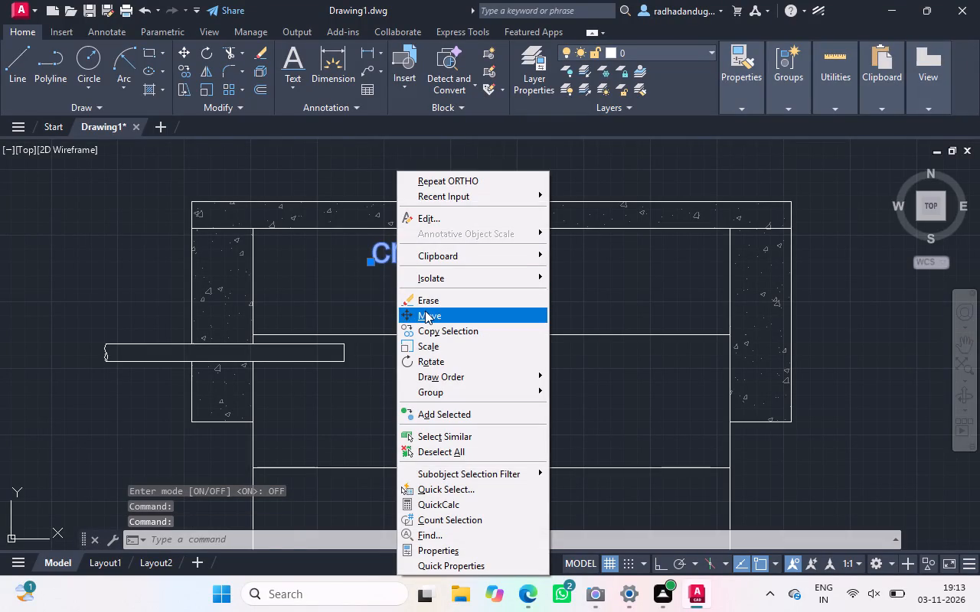
left_click_drag(374, 256, 397, 290)
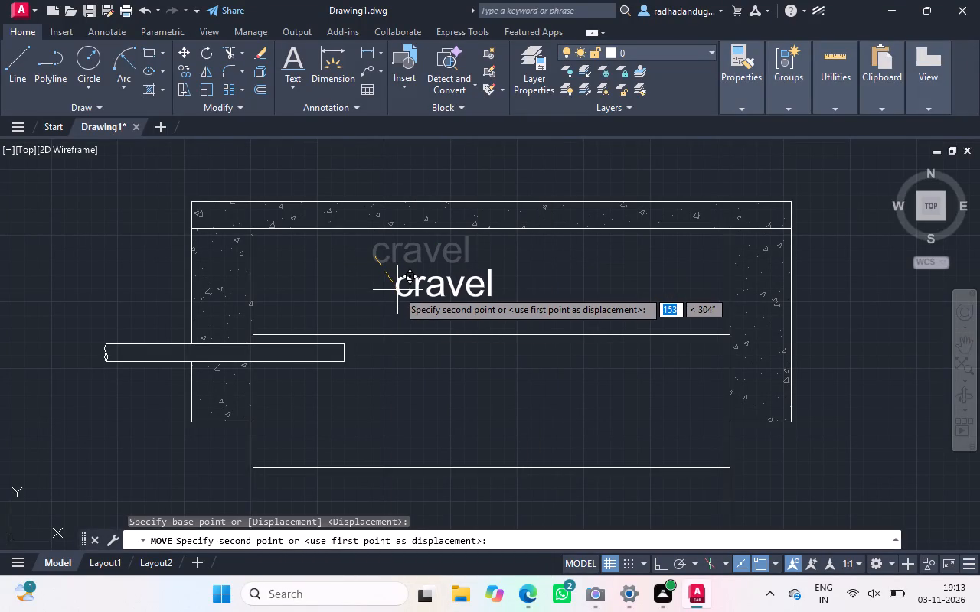
left_click_drag(397, 290, 446, 288)
left_click(446, 288)
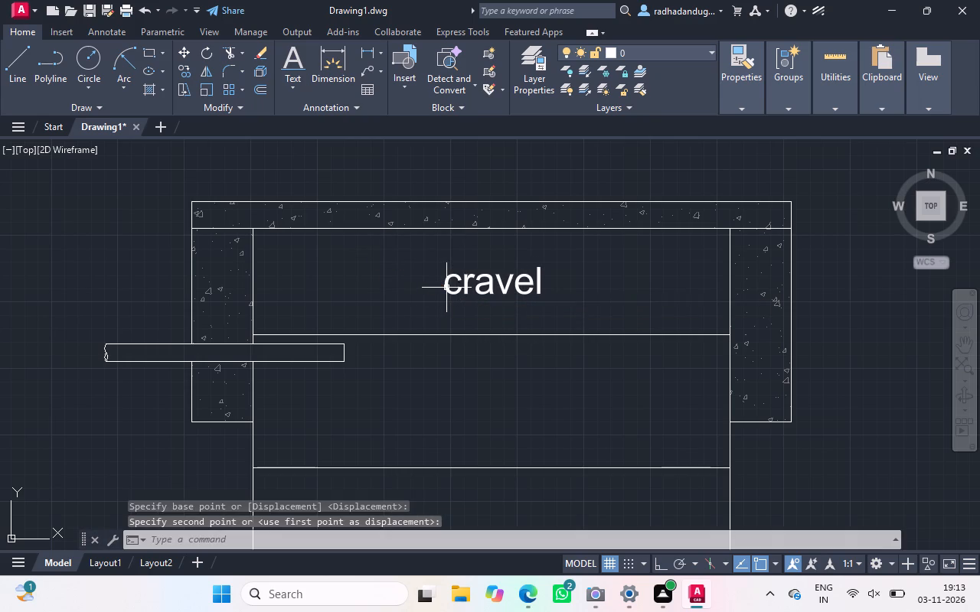
Copy the "cravel" label into the pit section's second compartment and the two compartments below the double line.
scroll(446, 288, "down", 3, "ctrl")
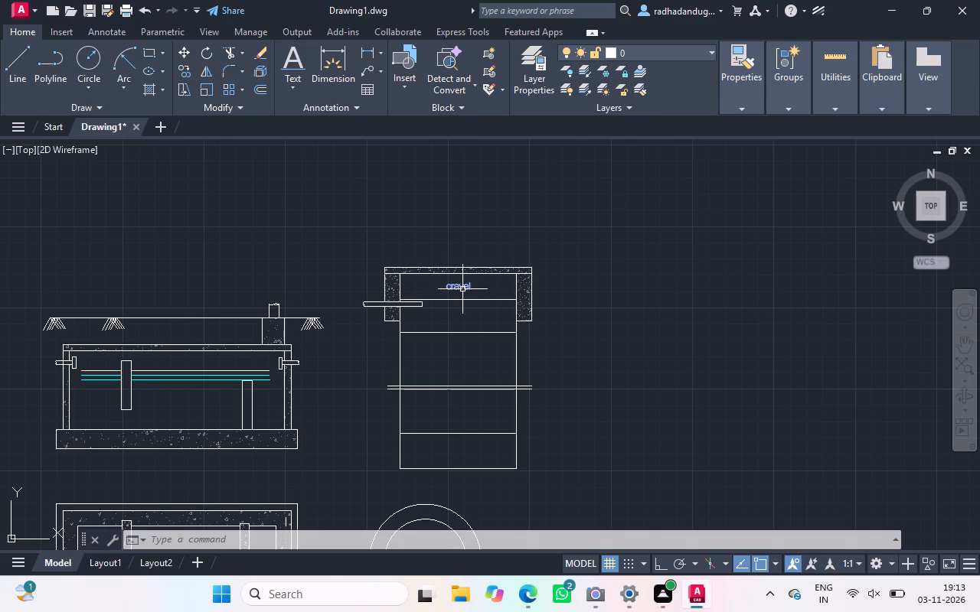
left_click(962, 348)
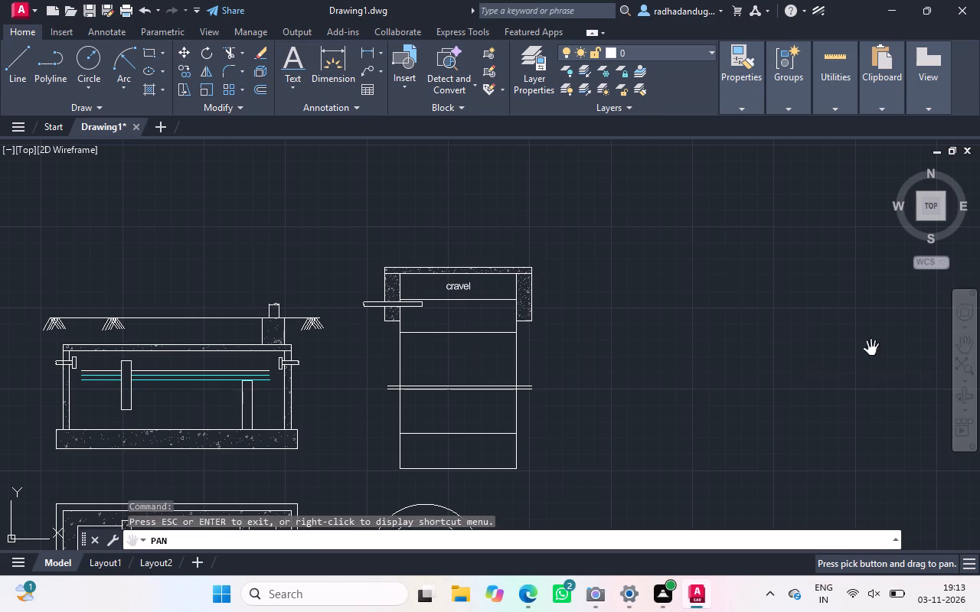
left_click_drag(361, 405, 541, 408)
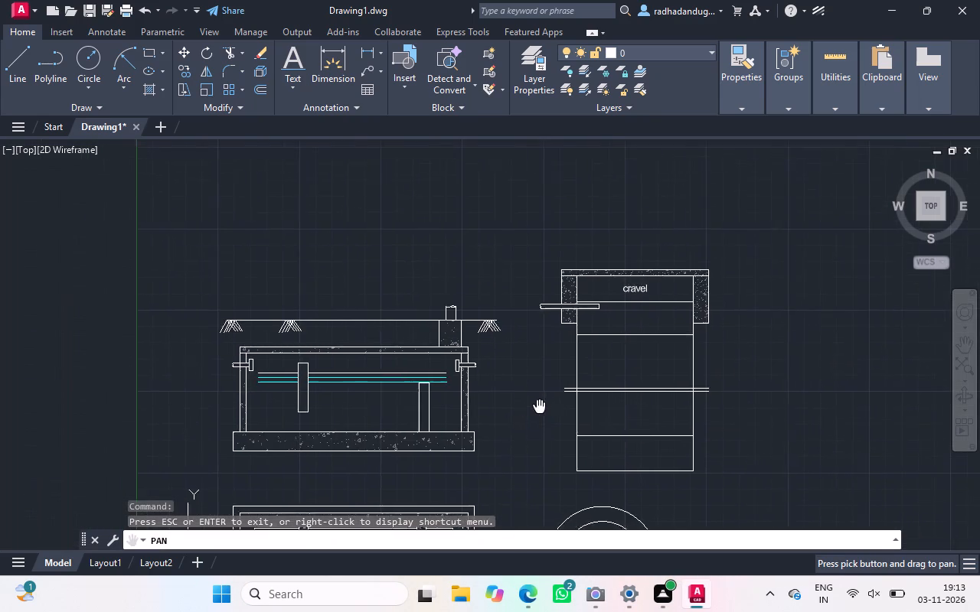
left_click_drag(541, 408, 565, 407)
scroll(565, 407, "up", 1, "ctrl")
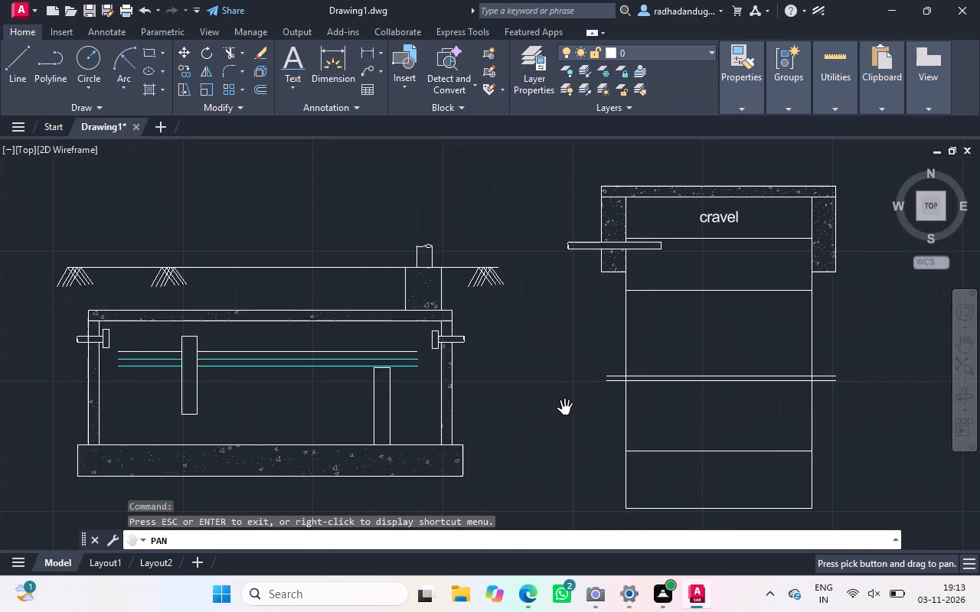
scroll(565, 407, "down", 1, "ctrl")
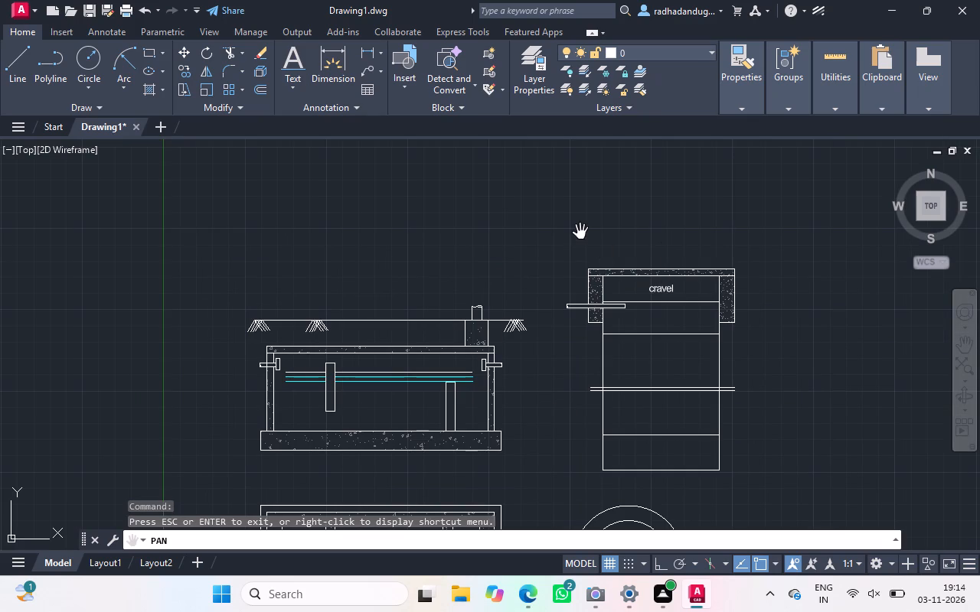
key("Escape")
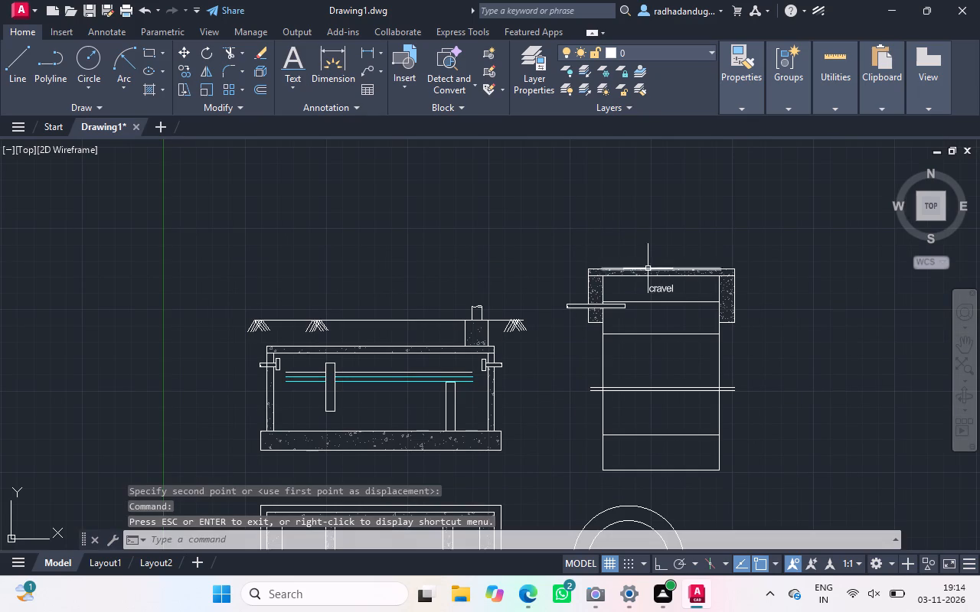
left_click(652, 290)
right_click(652, 290)
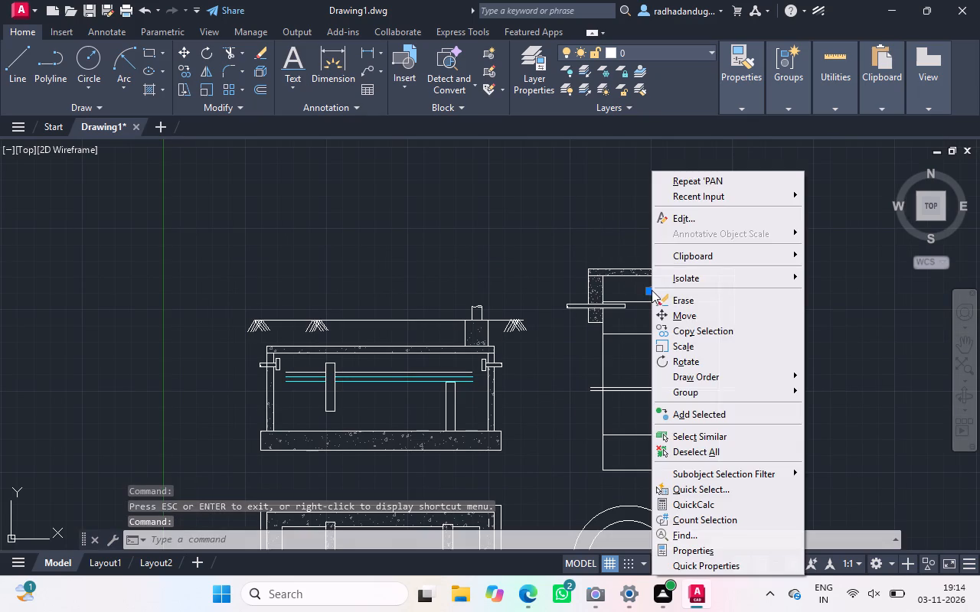
left_click(688, 334)
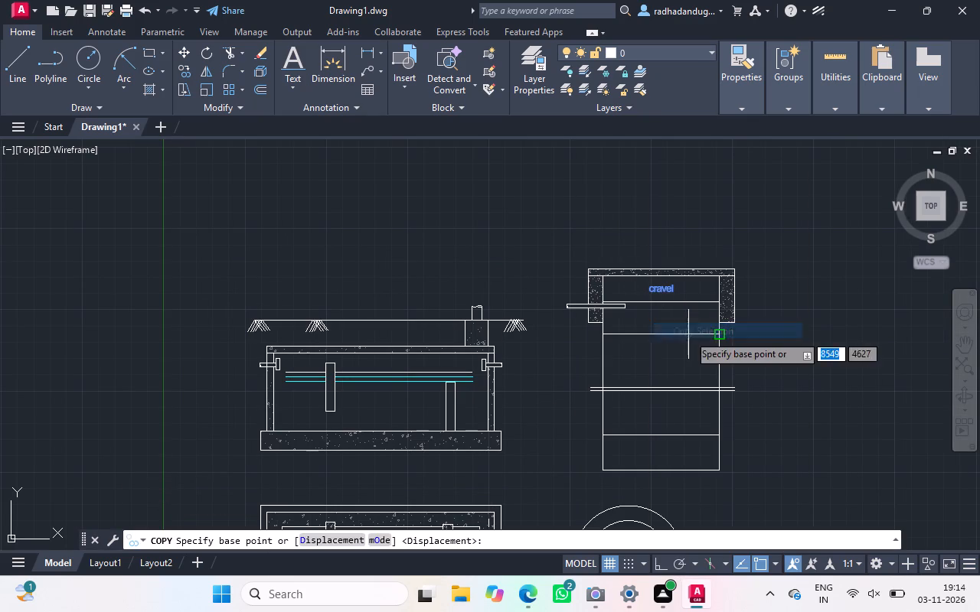
left_click(662, 287)
left_click(662, 287)
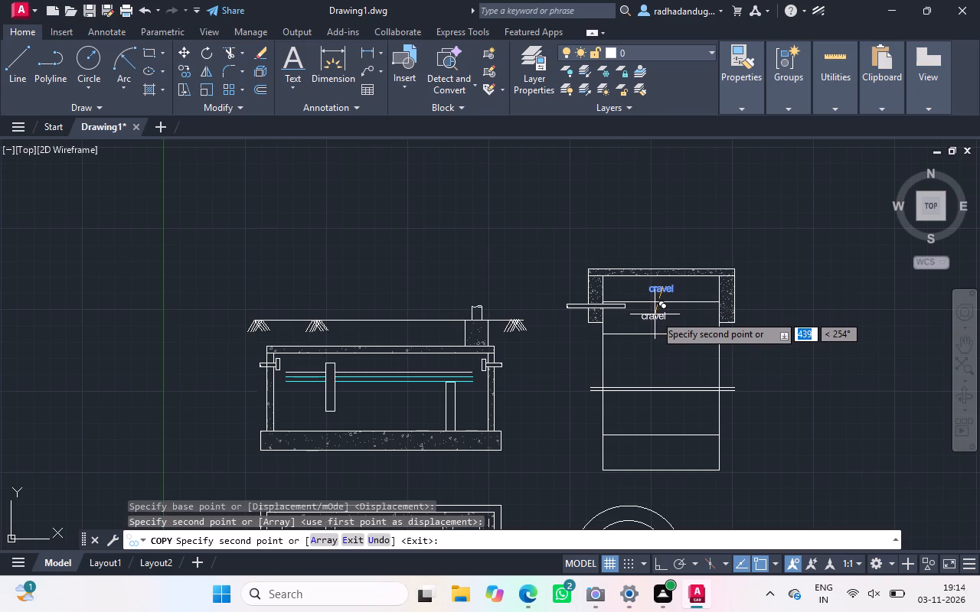
left_click(655, 314)
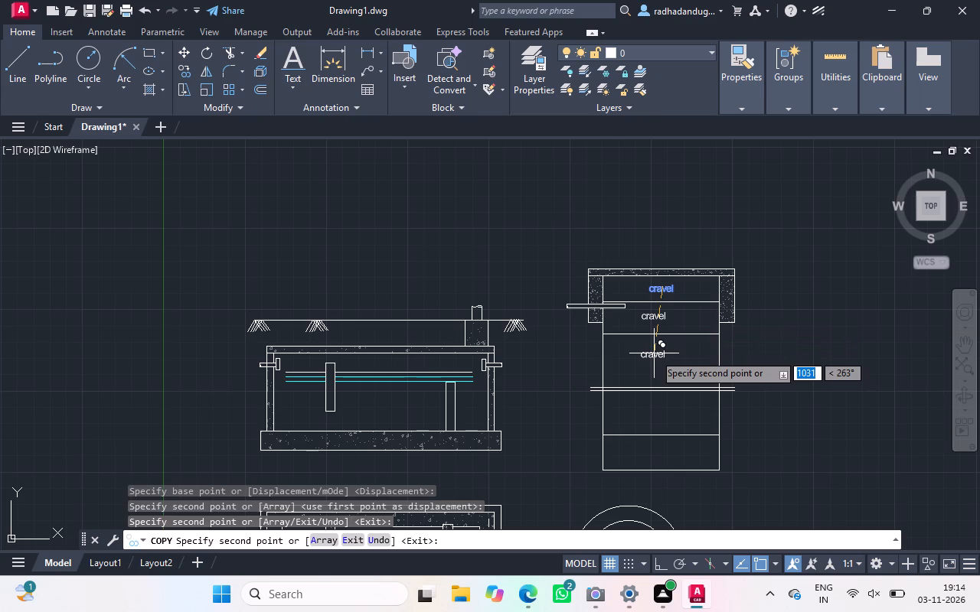
left_click(651, 409)
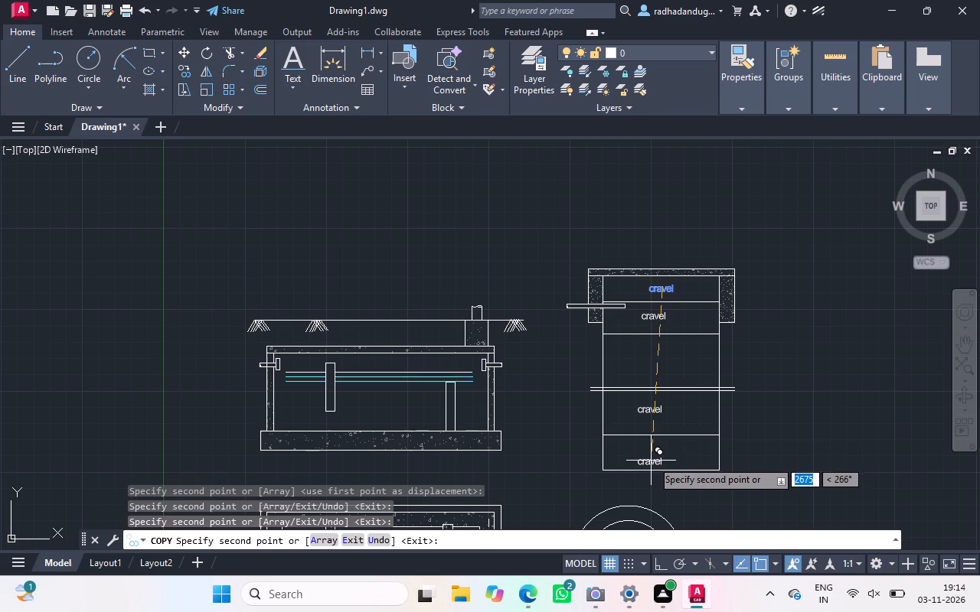
left_click(658, 451)
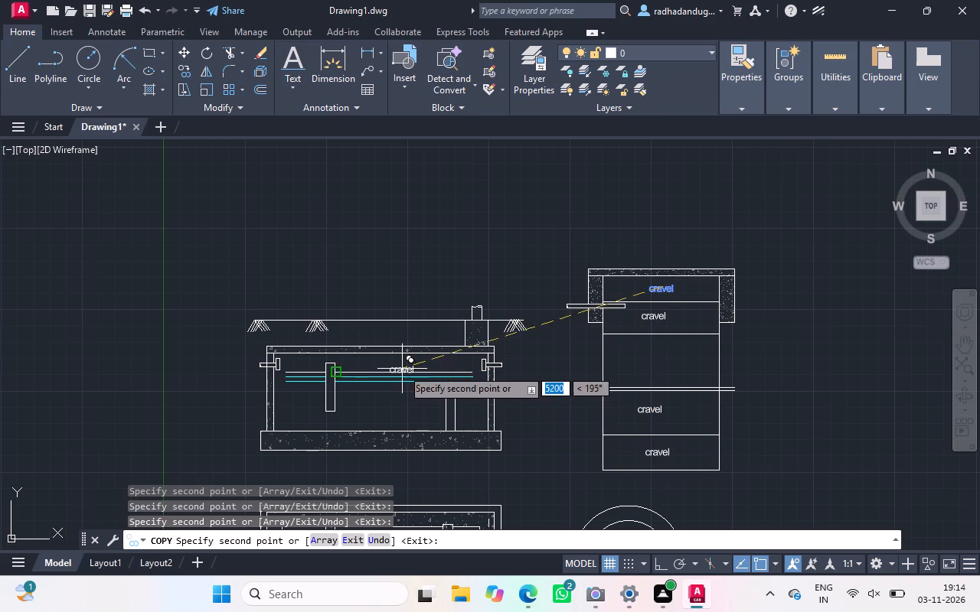
Copy the "cravel" label above the tank section's ground line, beside both outer pipe ends, and inside the tank below the water lines.
left_click(426, 310)
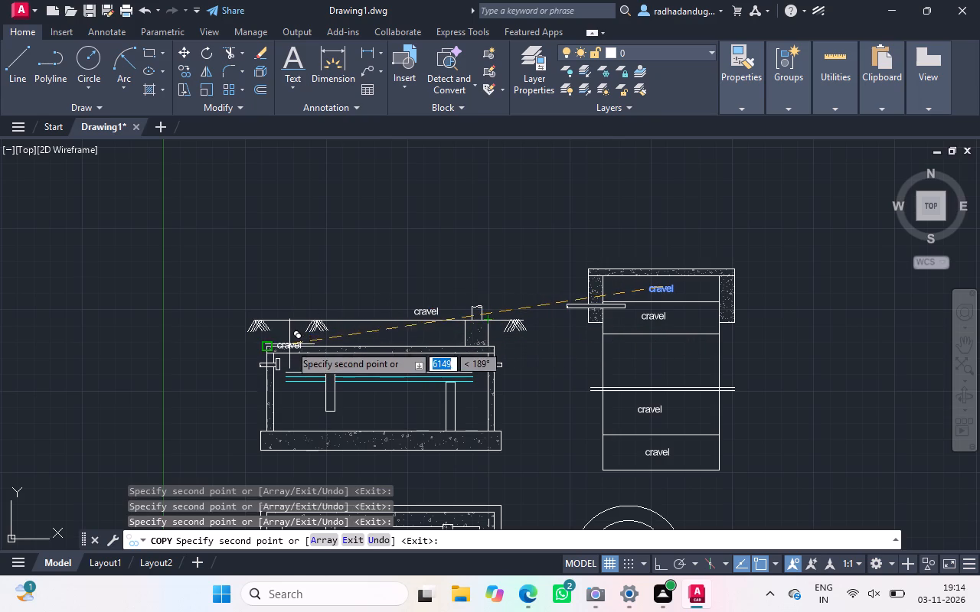
left_click(247, 374)
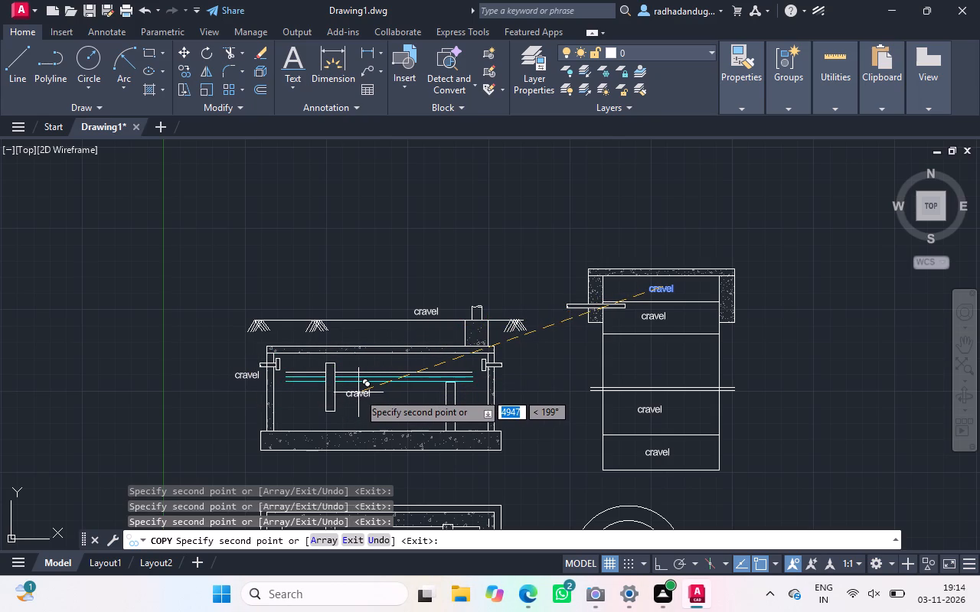
left_click(358, 392)
left_click(515, 370)
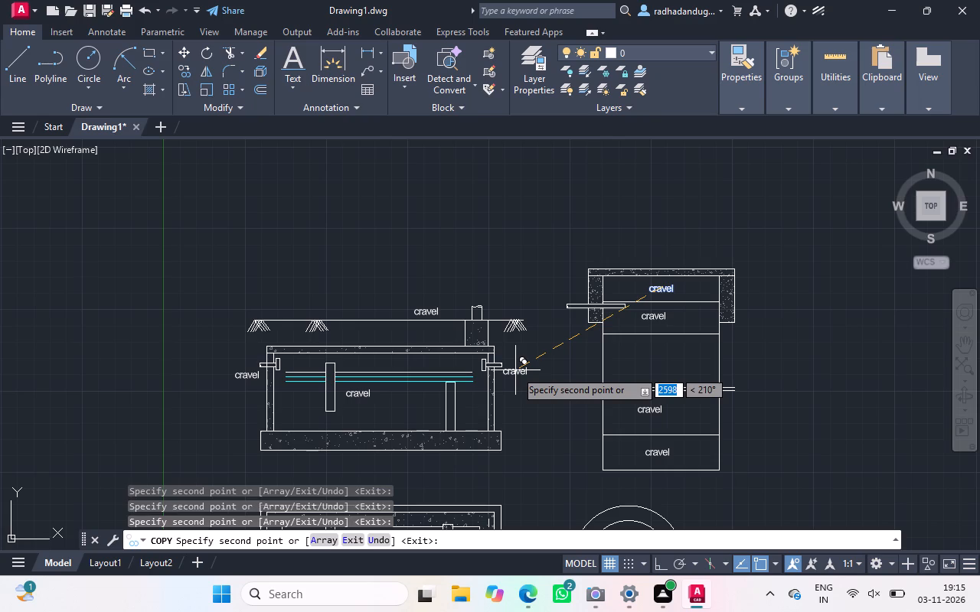
key("Escape")
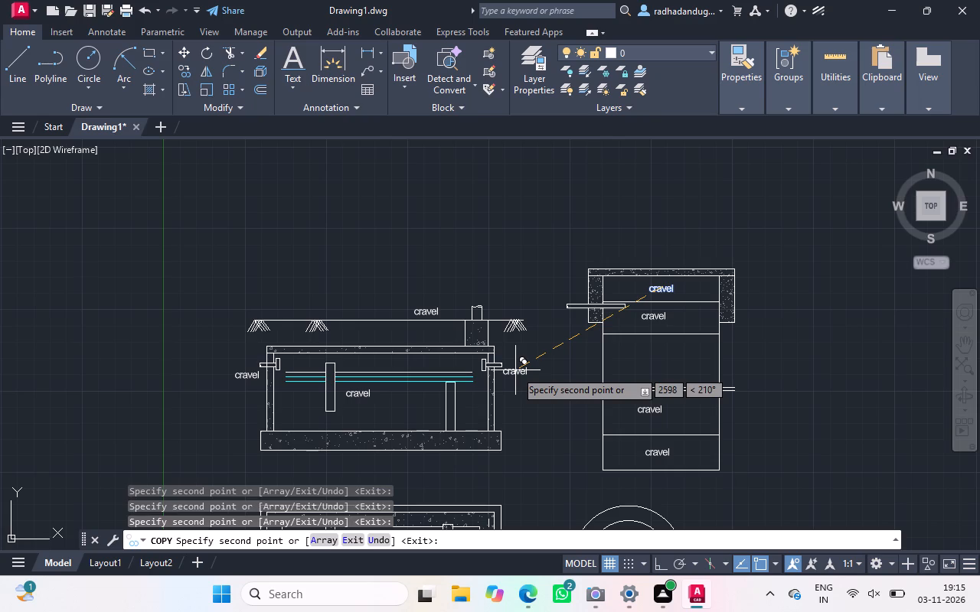
Change the label in the pit section's second compartment to "40mm bk jelly size".
double_click(661, 315)
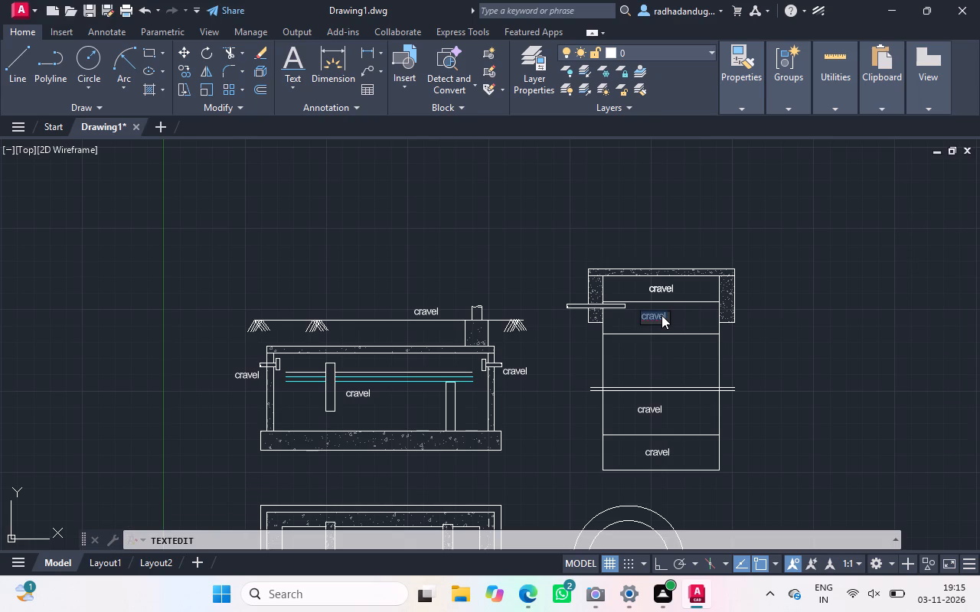
type("40")
type("mm")
key("space")
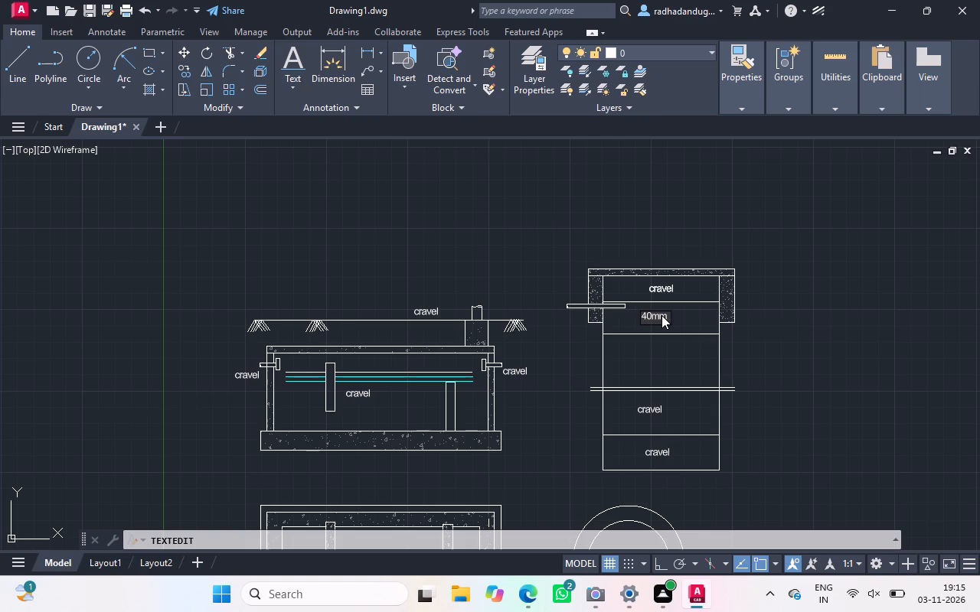
type("bk jell")
key("y")
key("space")
type("si")
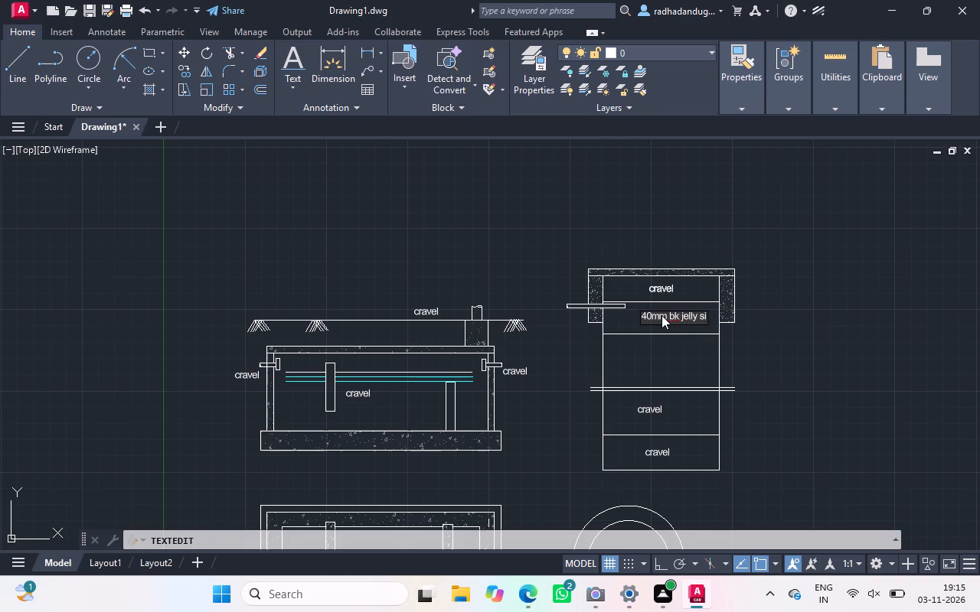
key("z")
key("e")
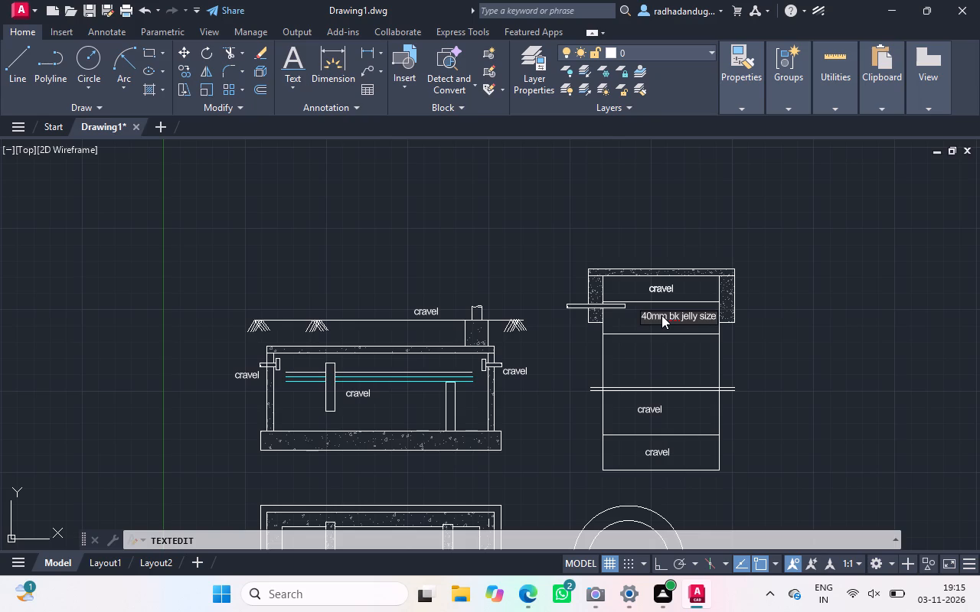
left_click(764, 287)
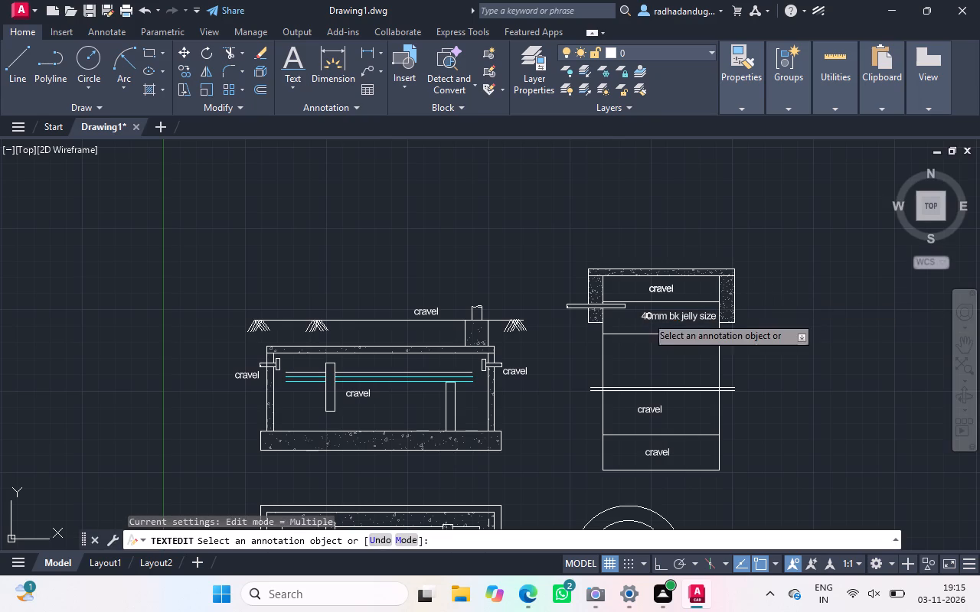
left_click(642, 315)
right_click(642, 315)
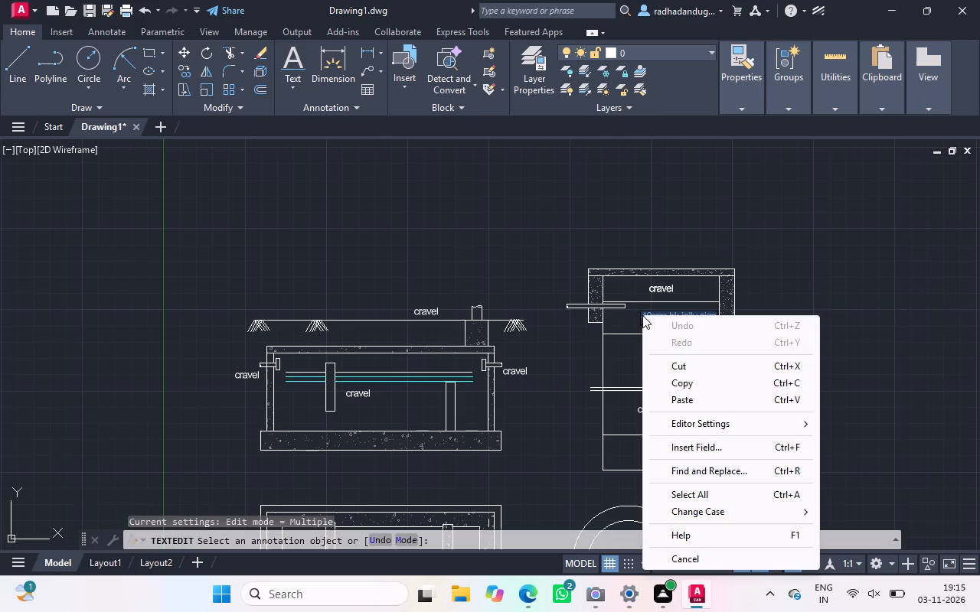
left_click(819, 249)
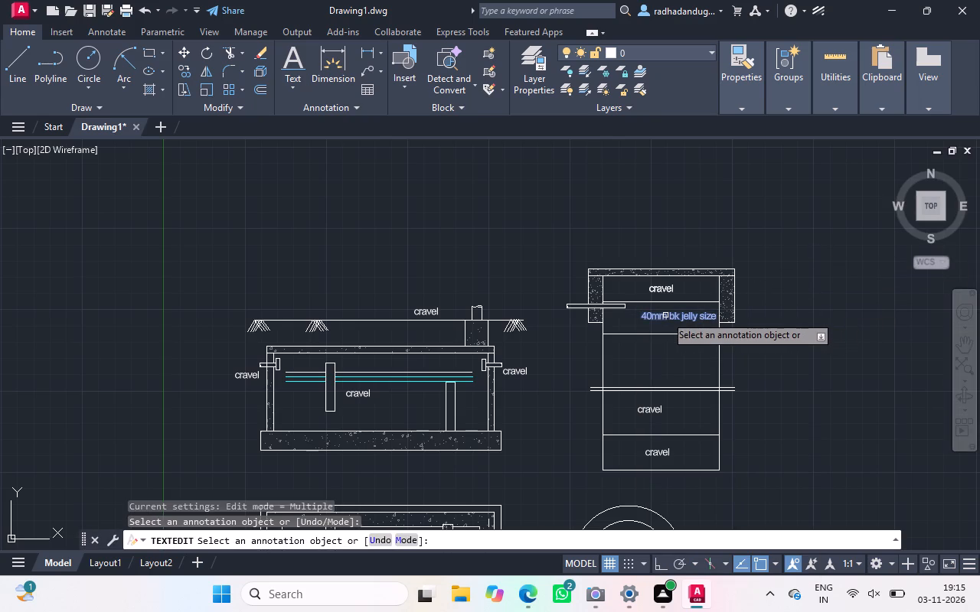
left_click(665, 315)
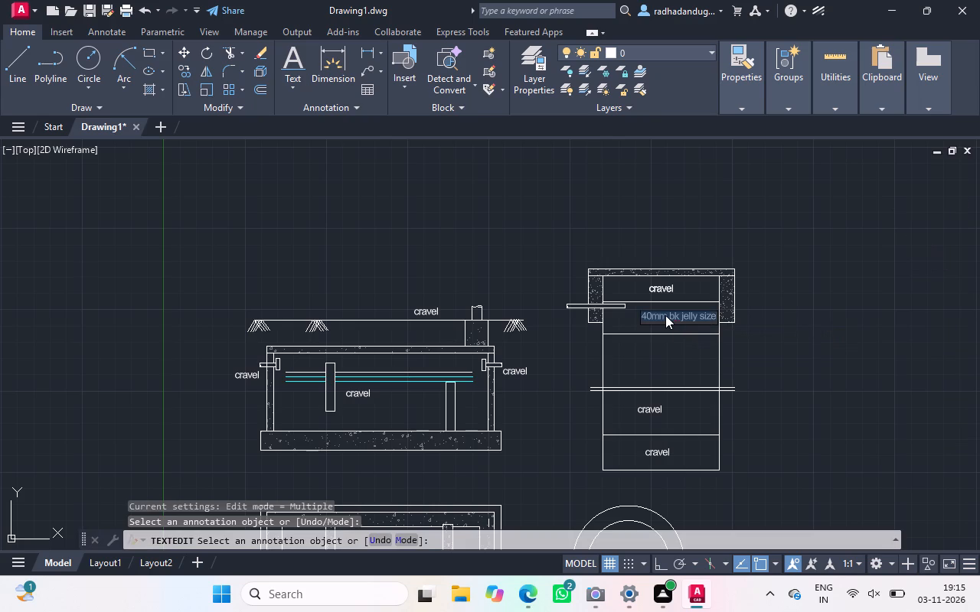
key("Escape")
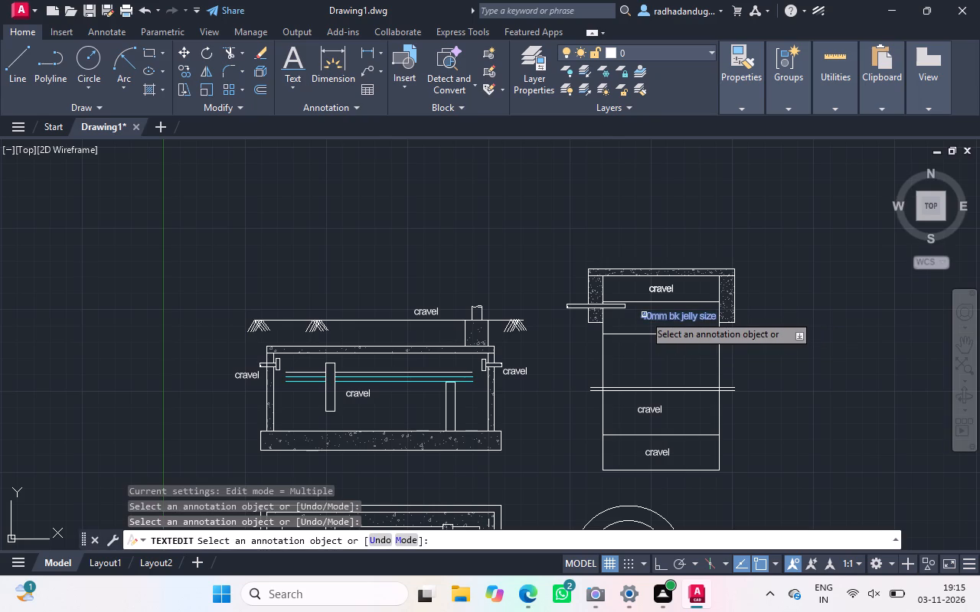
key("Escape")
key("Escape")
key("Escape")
Move the "40mm bk jelly size" label to the middle of the pit section's second compartment.
left_click(644, 314)
right_click(644, 314)
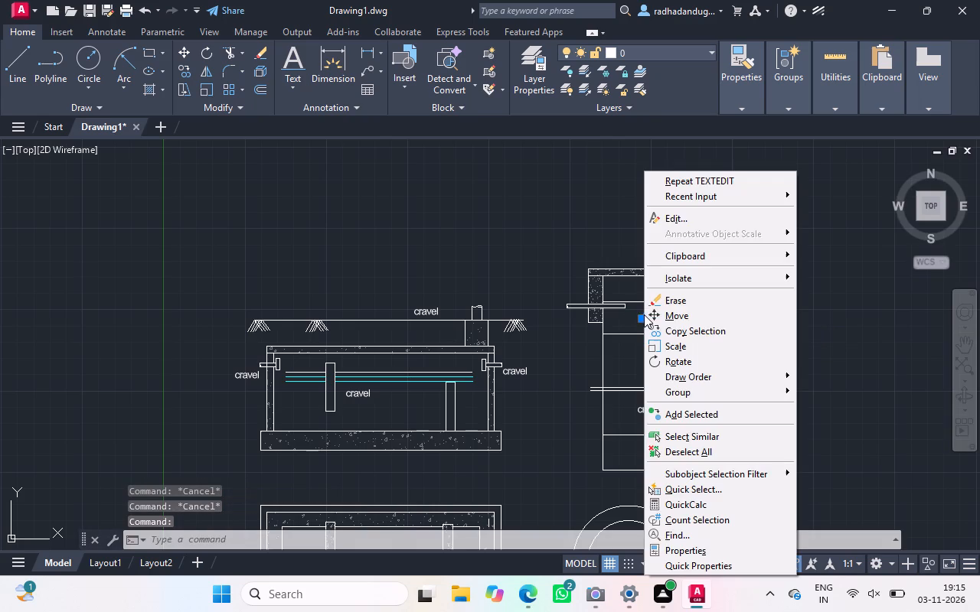
left_click(669, 314)
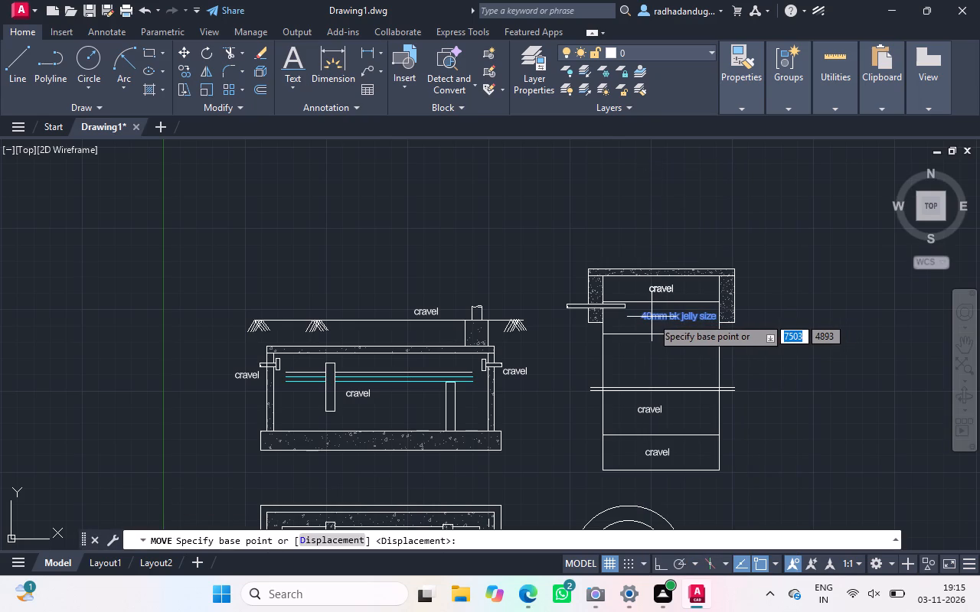
left_click_drag(643, 317, 626, 320)
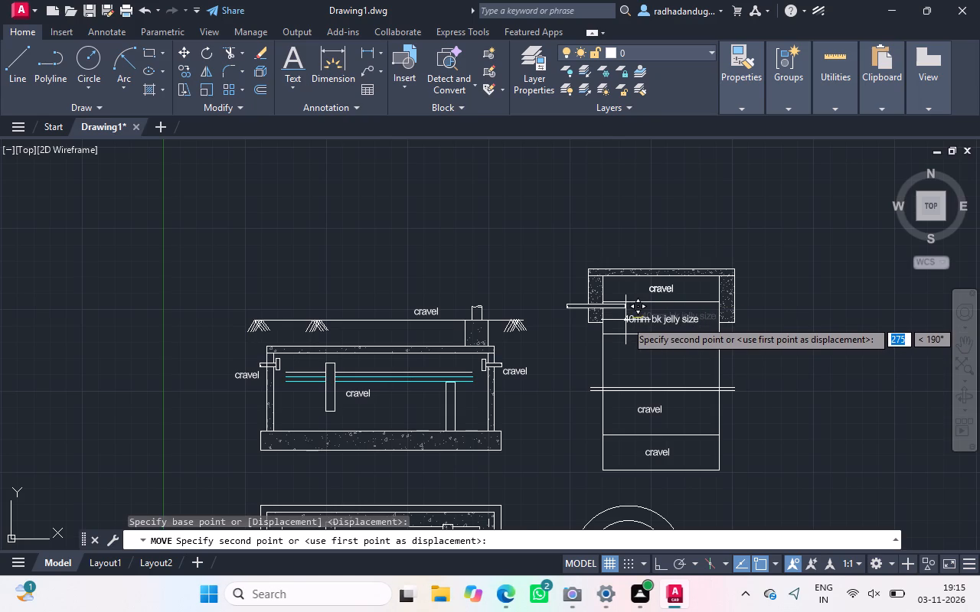
left_click(626, 320)
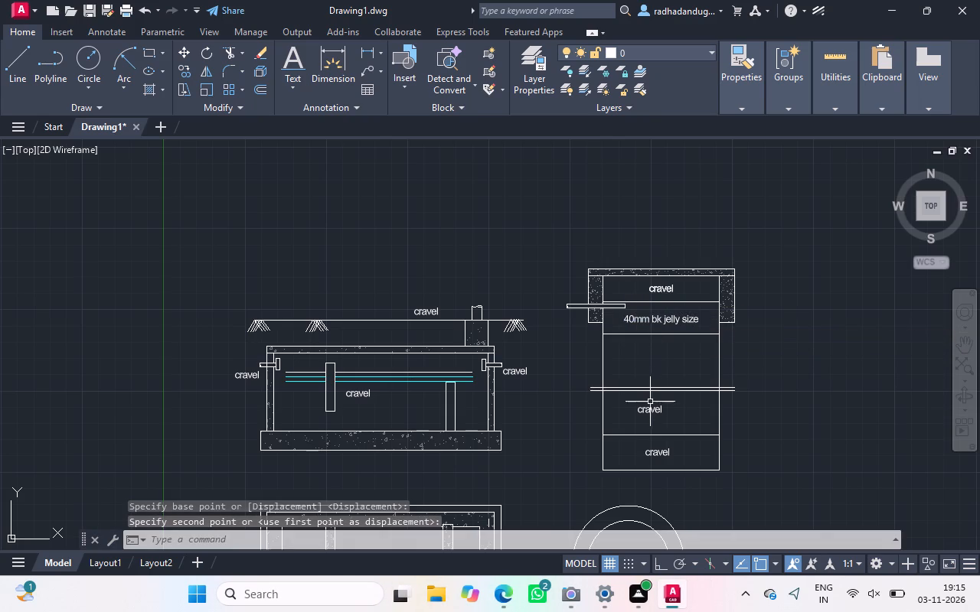
Change the "cravel" label in the pit section's compartment just below the double line to "80mm bk jelly size".
left_click(648, 406)
left_click(648, 406)
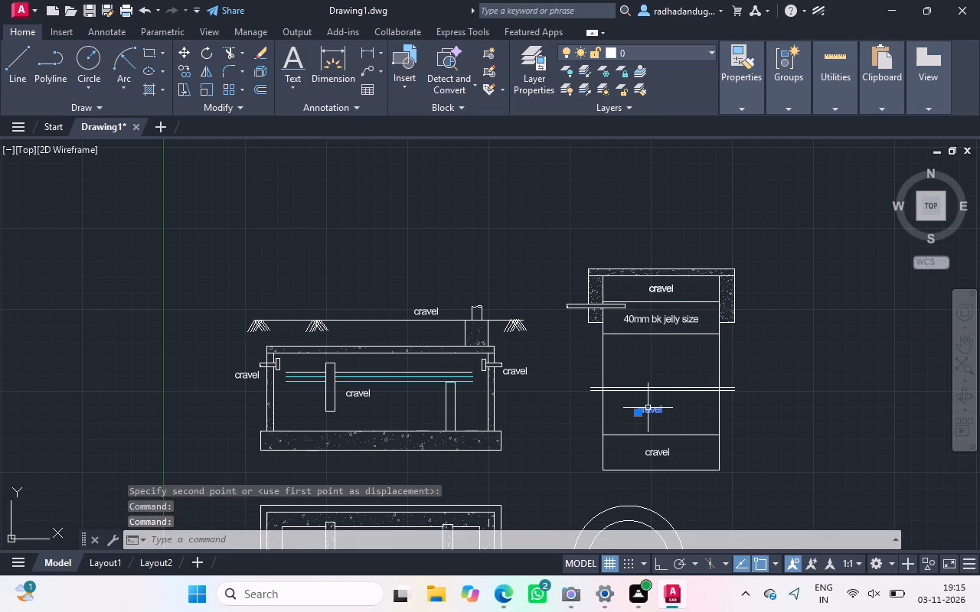
left_click(648, 409)
double_click(648, 409)
left_click(648, 409)
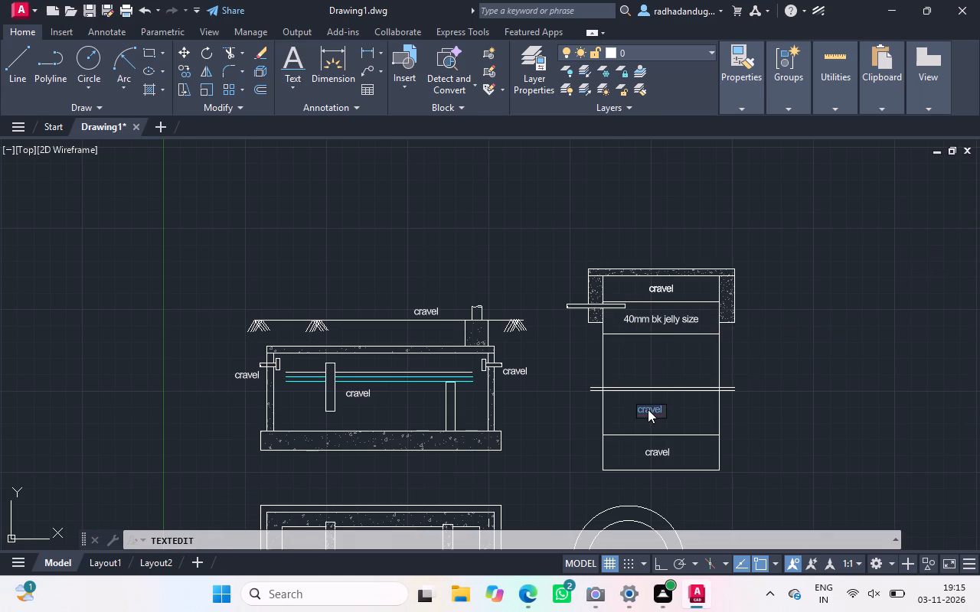
left_click(648, 409)
key("Right")
key("Right")
key("Right")
key("Right")
key("BackSpace")
key("BackSpace")
key("BackSpace")
key("BackSpace")
key("BackSpace")
key("BackSpace")
type("80mm")
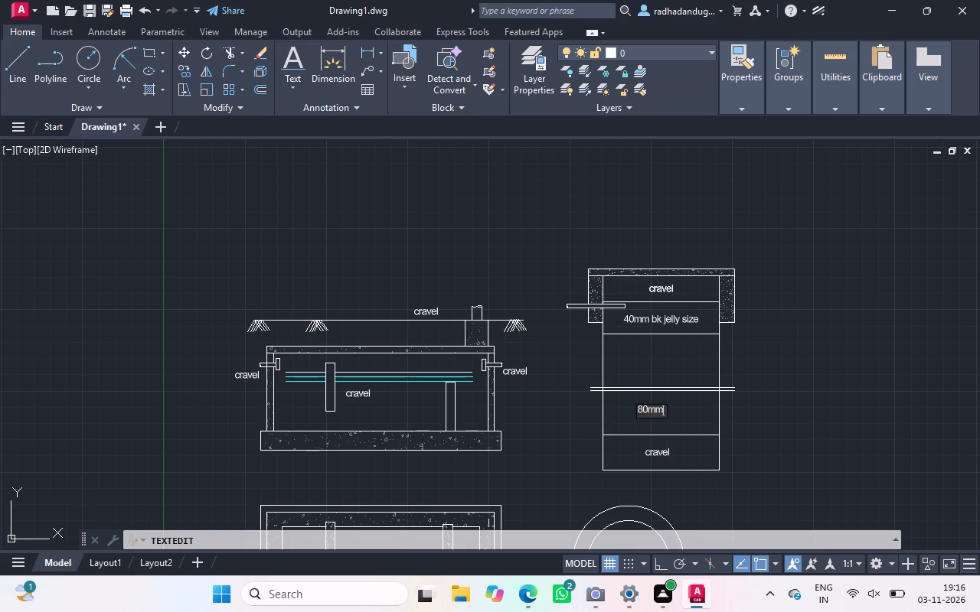
key("space")
type("bk jelly si")
type("ze")
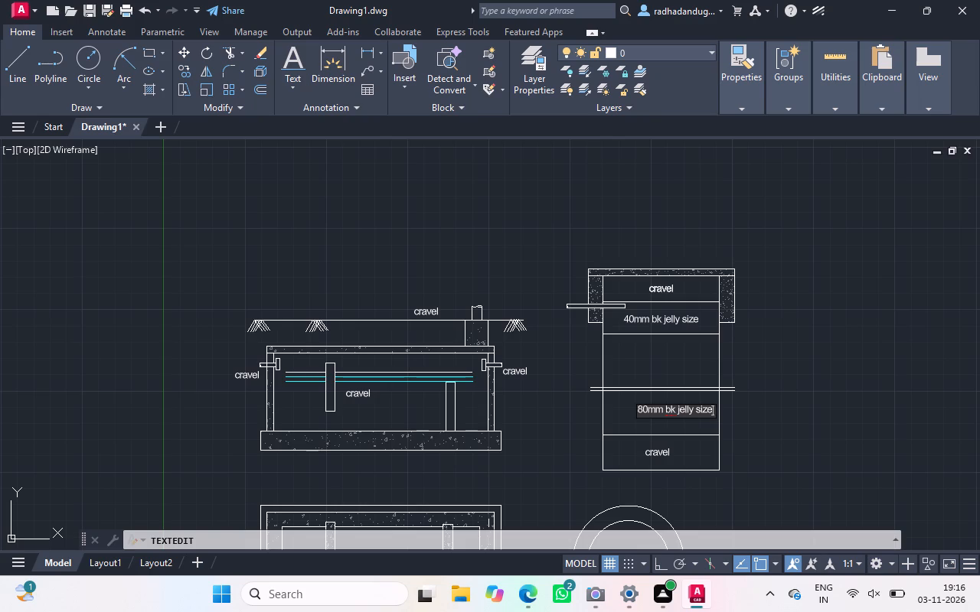
left_click(759, 392)
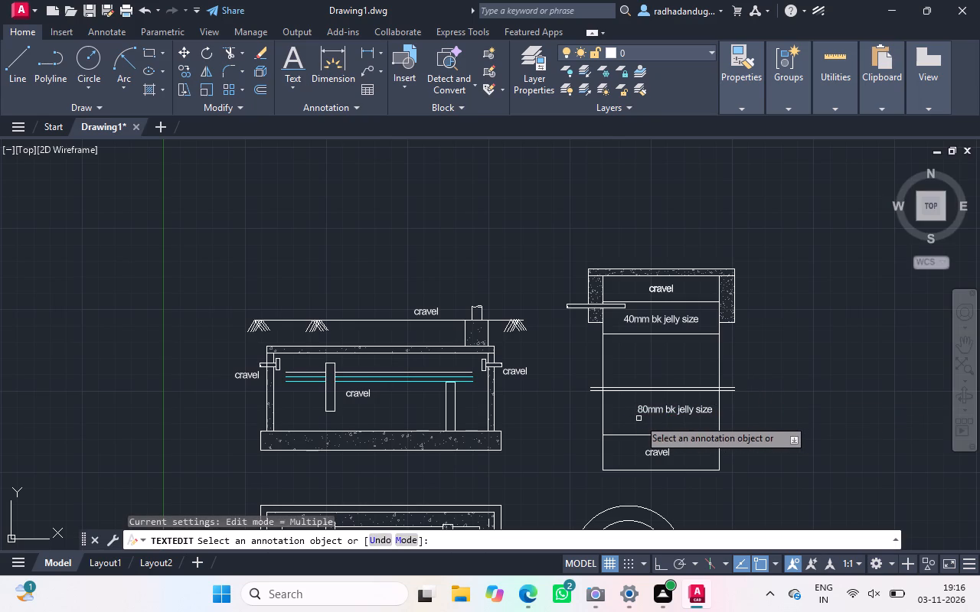
left_click(642, 408)
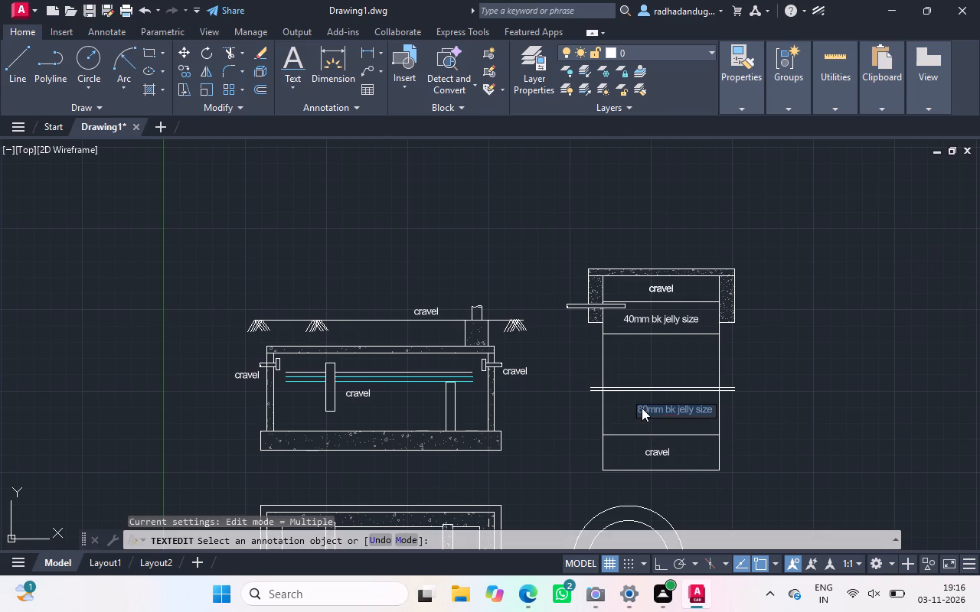
key("Escape")
key("Escape")
key("Escape")
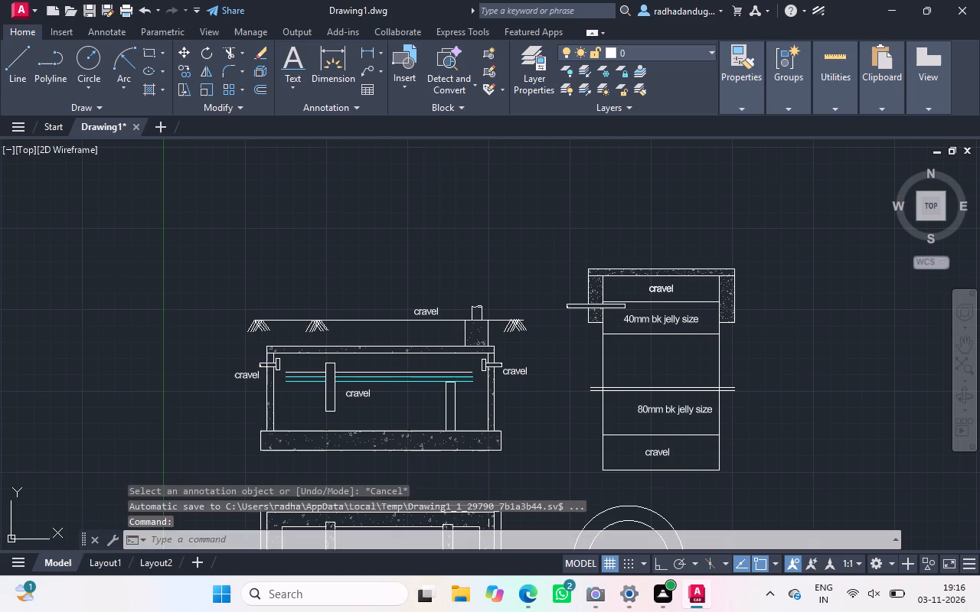
Move the "80mm bk jelly size" label to the middle of its compartment below the double line.
left_click(642, 408)
right_click(642, 408)
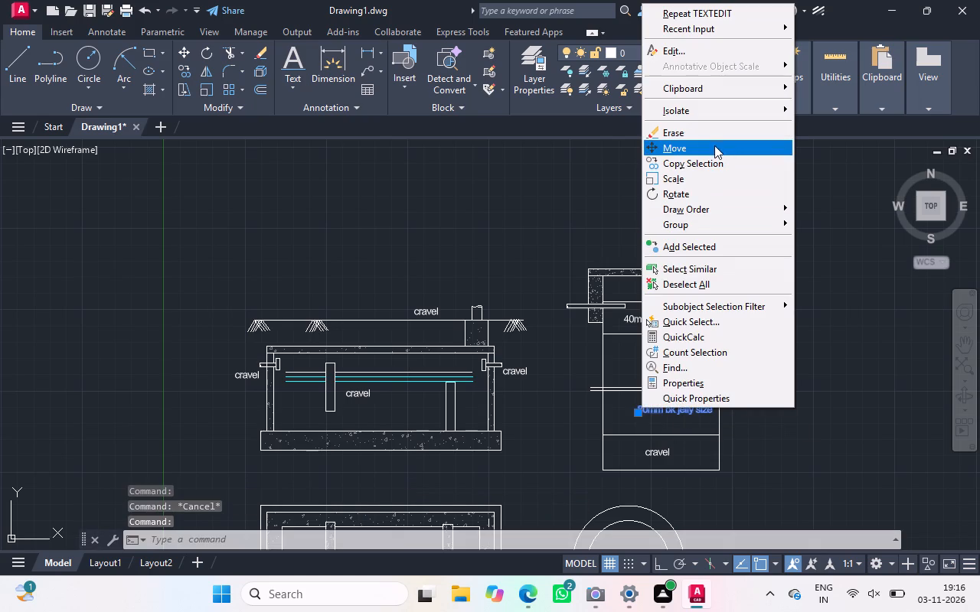
left_click(714, 146)
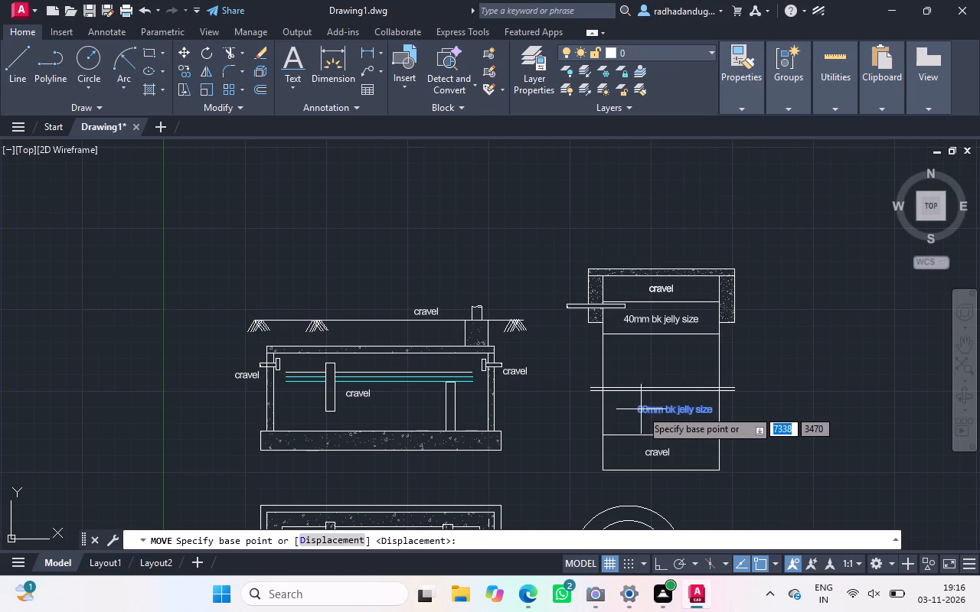
left_click_drag(640, 409, 625, 412)
left_click(625, 412)
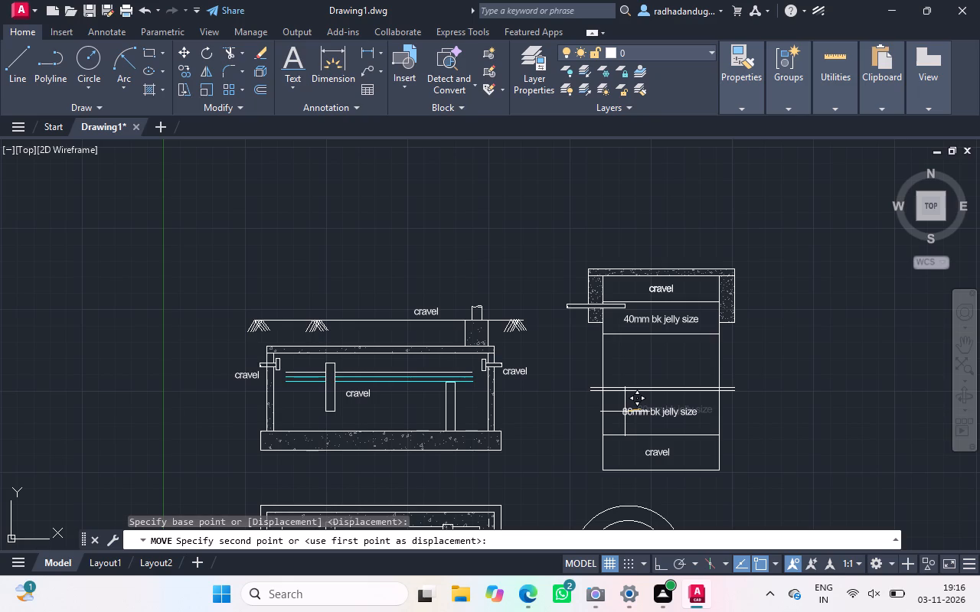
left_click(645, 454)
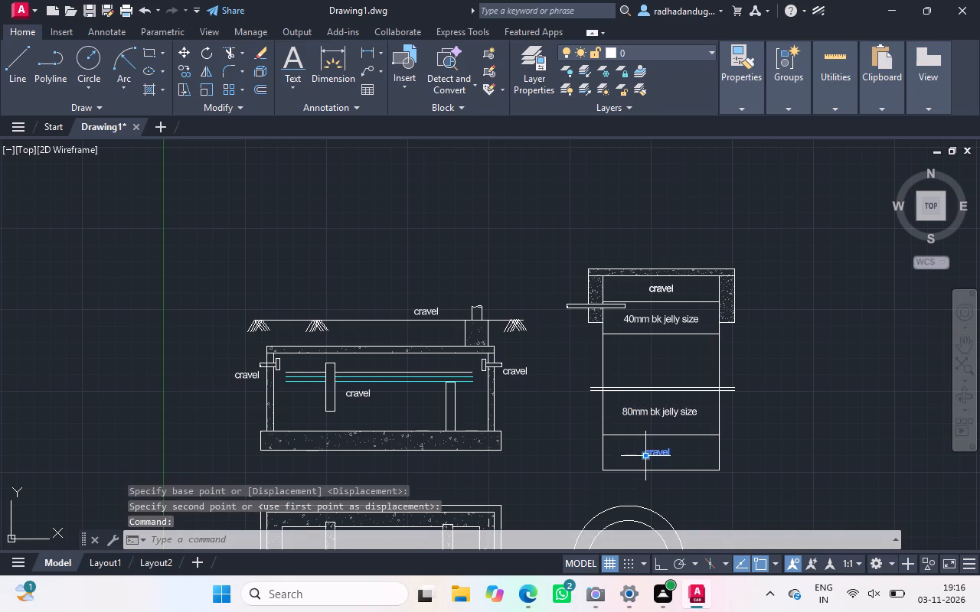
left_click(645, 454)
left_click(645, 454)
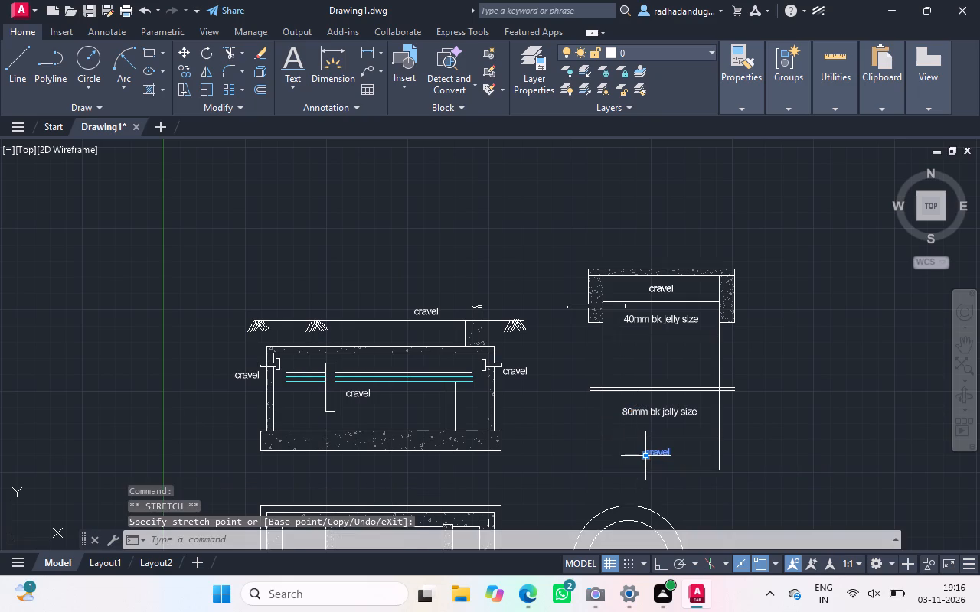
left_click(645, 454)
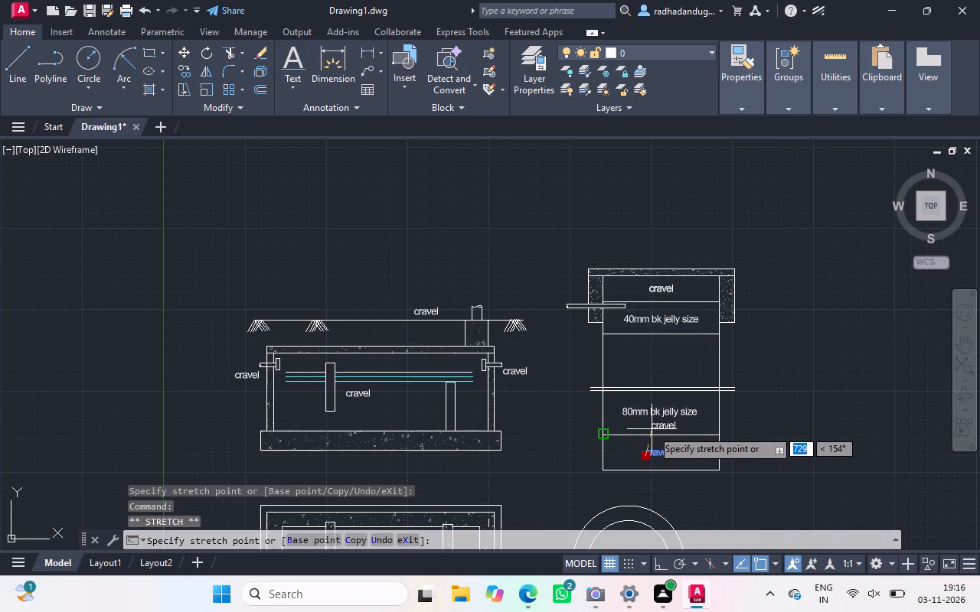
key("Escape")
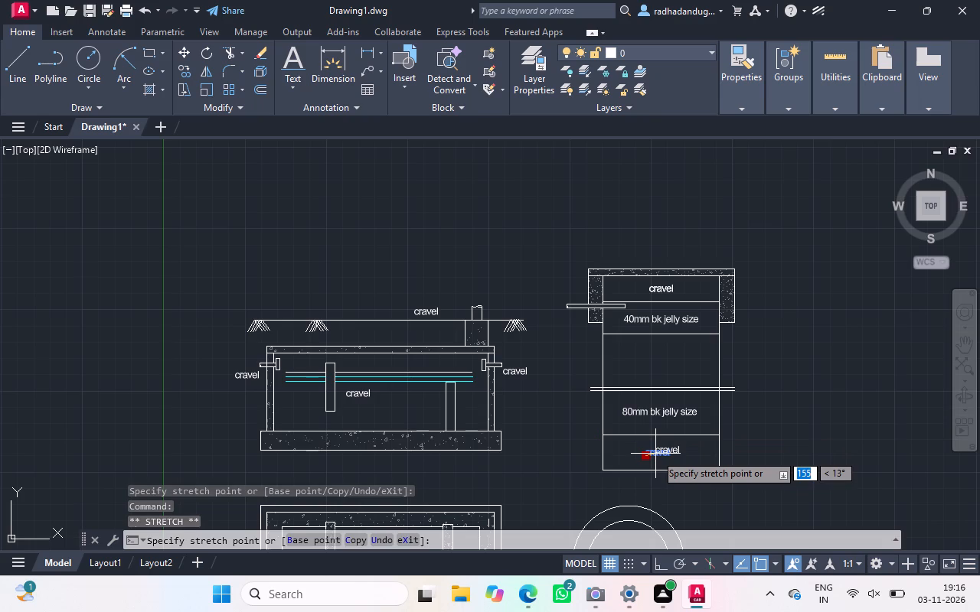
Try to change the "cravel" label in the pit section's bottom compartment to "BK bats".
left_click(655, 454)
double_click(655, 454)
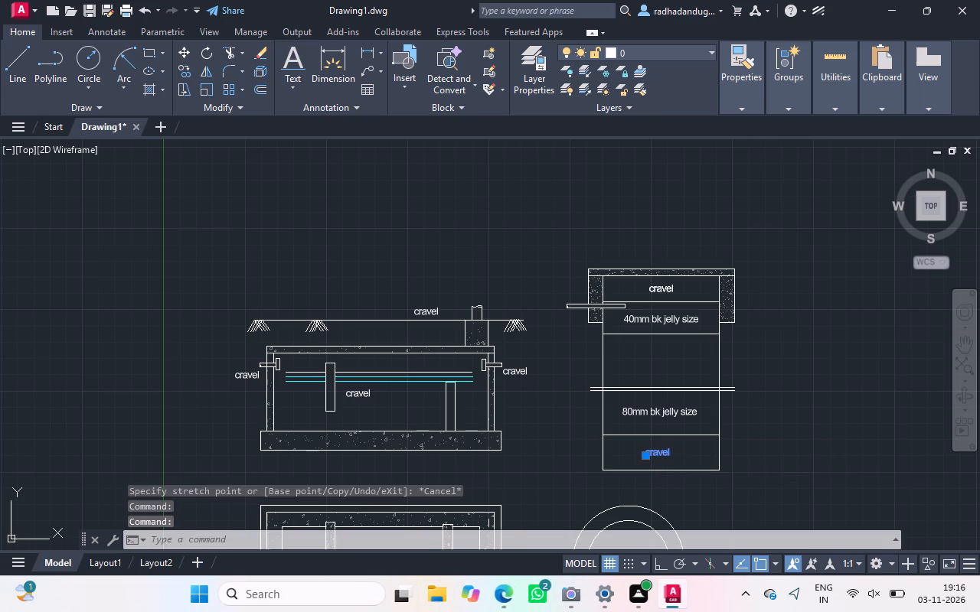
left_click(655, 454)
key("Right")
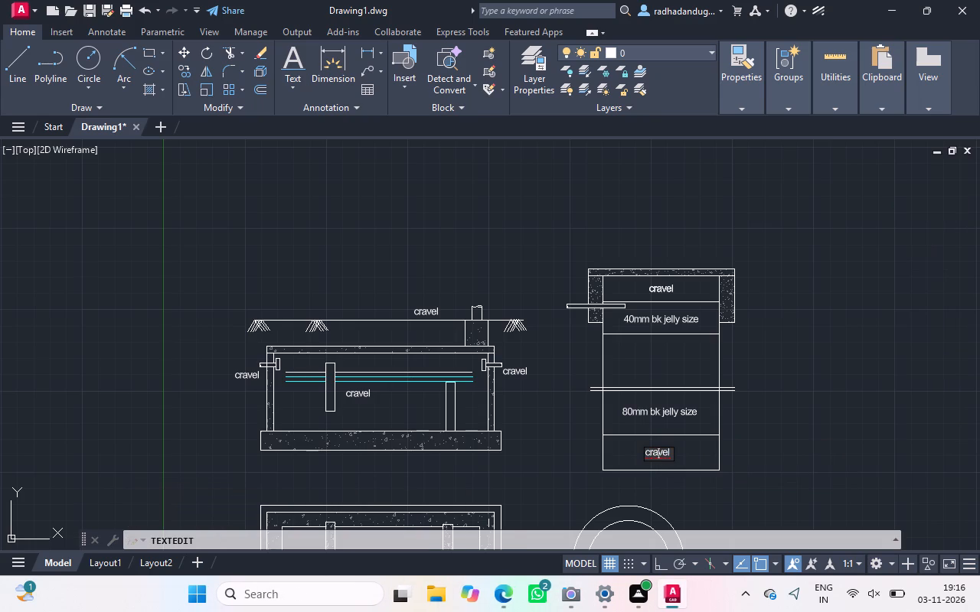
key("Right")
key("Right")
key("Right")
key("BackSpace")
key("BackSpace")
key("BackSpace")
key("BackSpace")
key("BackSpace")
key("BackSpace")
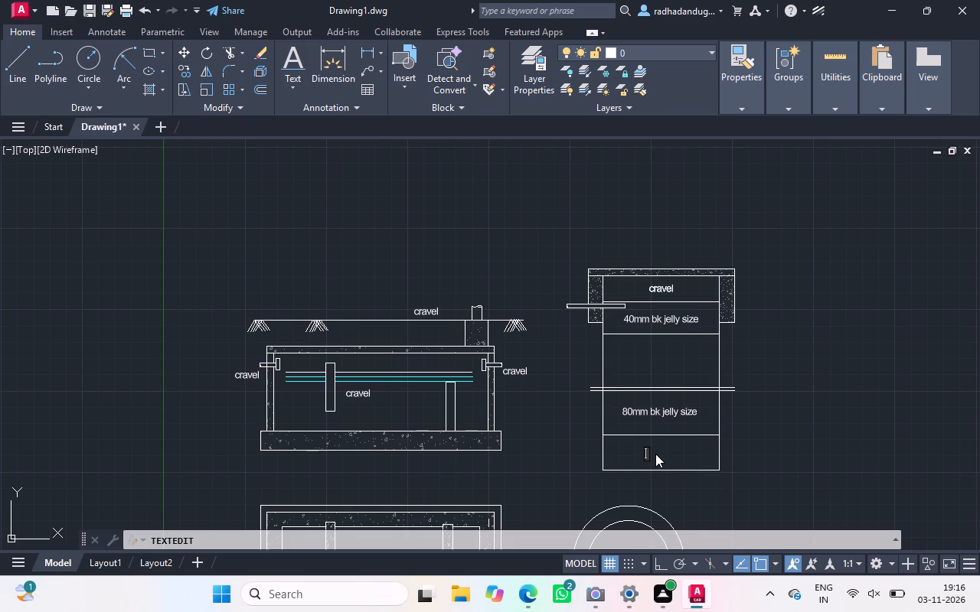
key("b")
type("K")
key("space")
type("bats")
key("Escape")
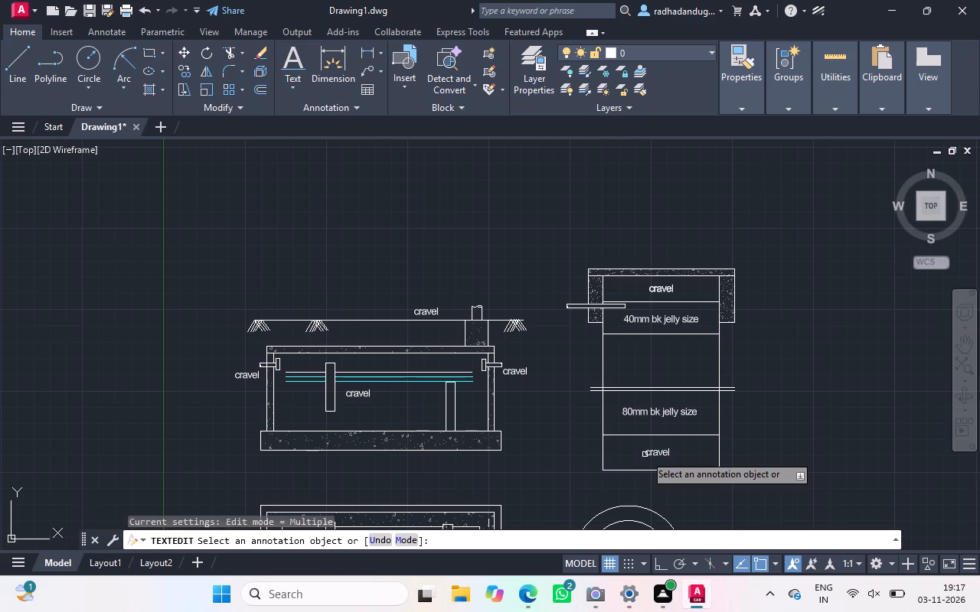
Change the "cravel" label beside the tank section's inlet pipe to "Inflow".
double_click(253, 374)
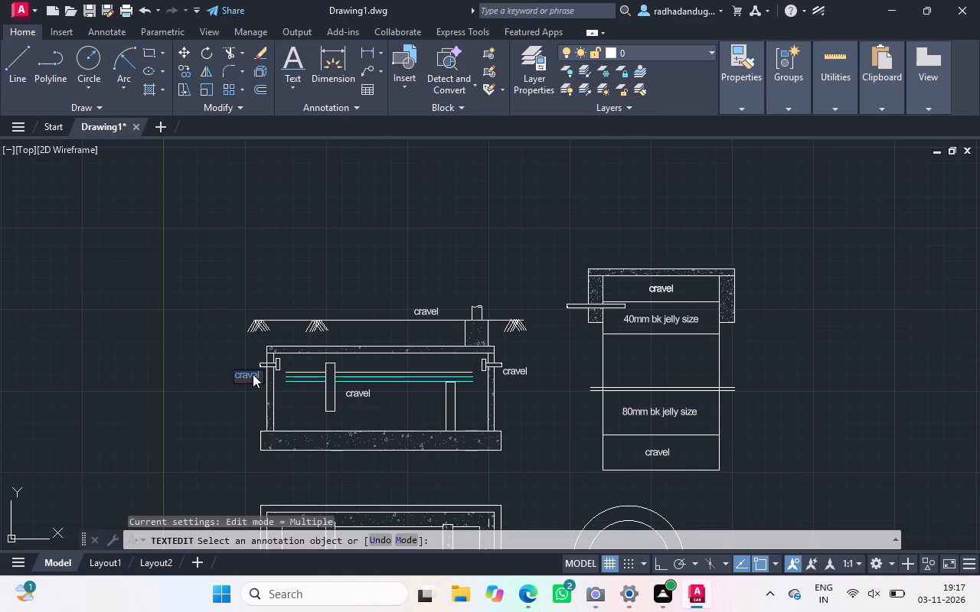
key("i")
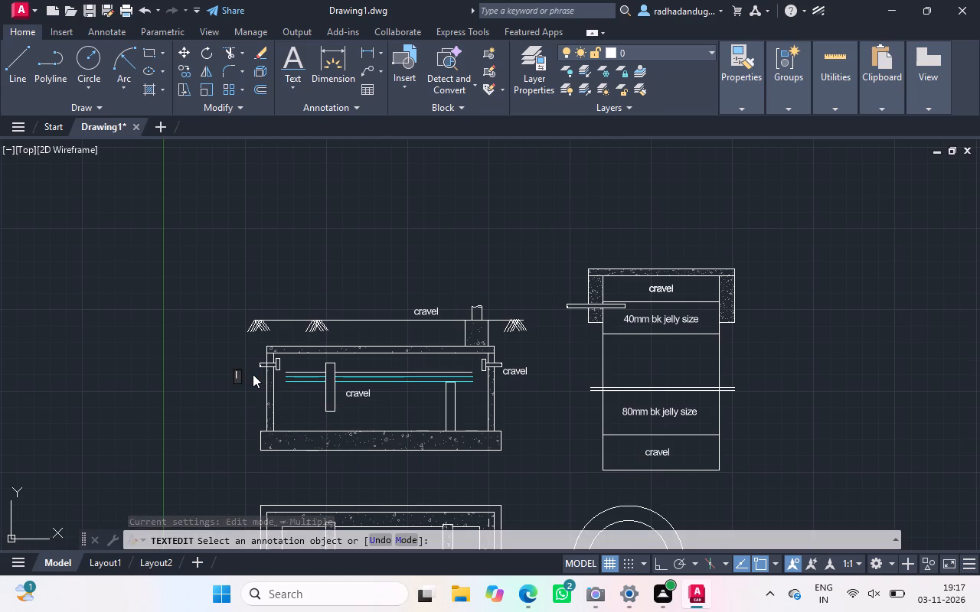
key("n")
type("flow")
left_click(310, 265)
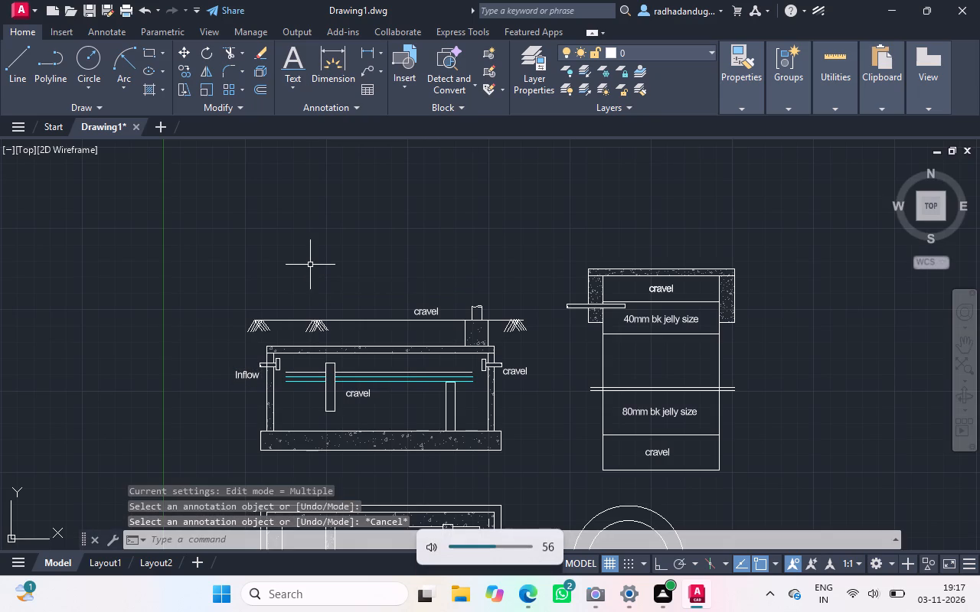
Change the "cravel" label beside the tank section's outlet pipe to "Outflow".
double_click(527, 373)
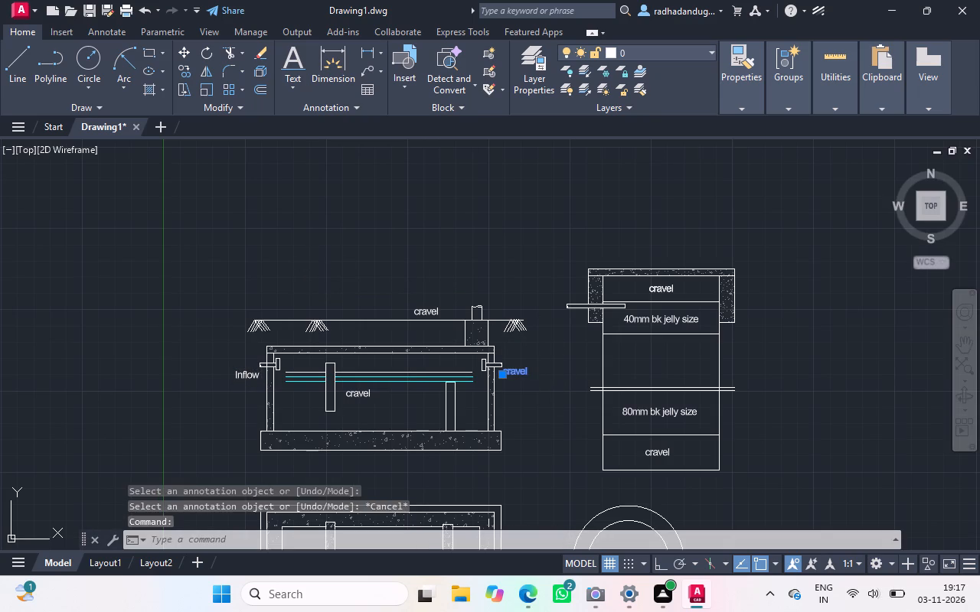
key("o")
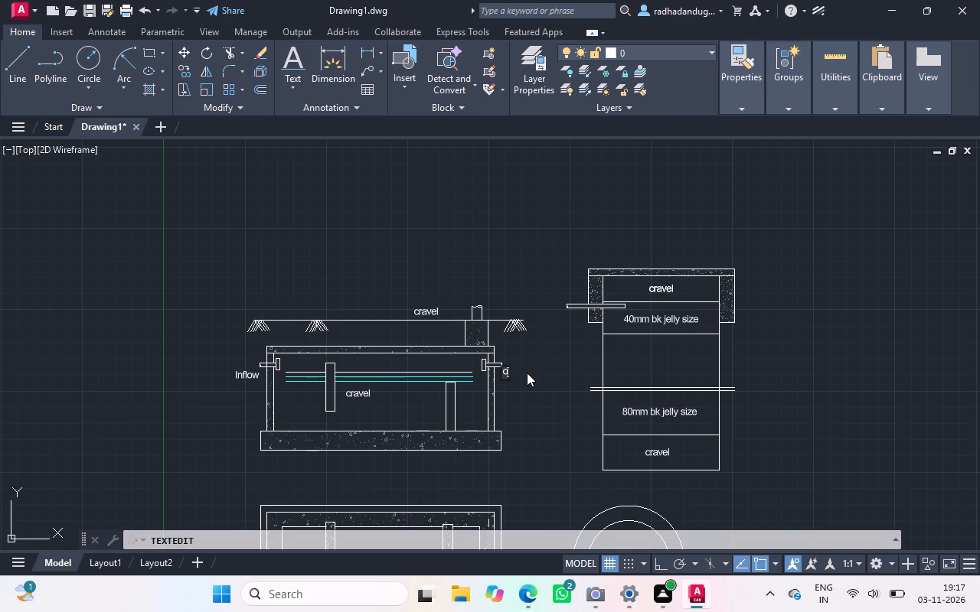
key("BackSpace")
key("o")
type("utflow")
left_click(541, 314)
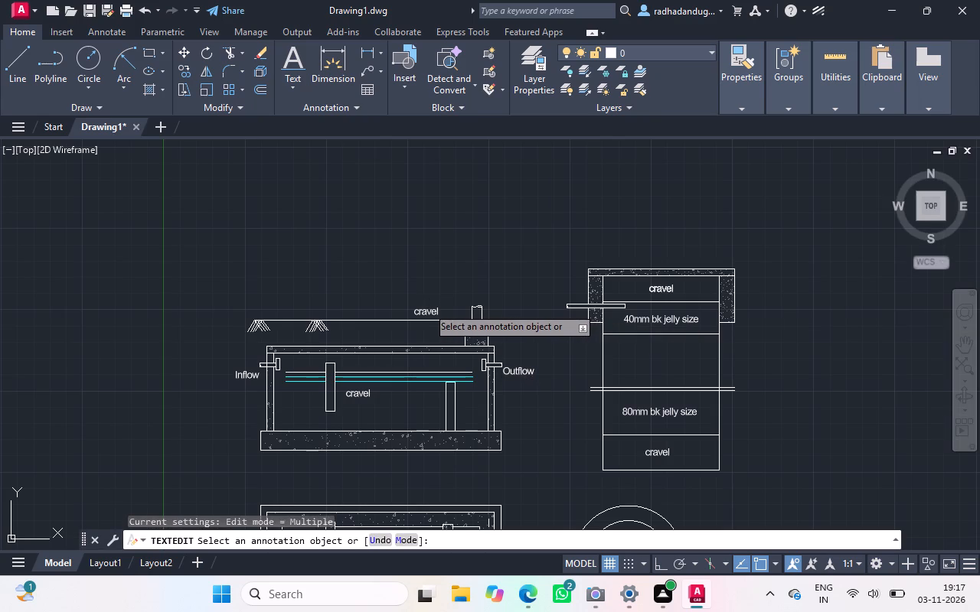
Change the "cravel" label above the tank section's ground line to "Ventilation Shaft".
left_click(427, 307)
left_click(427, 309)
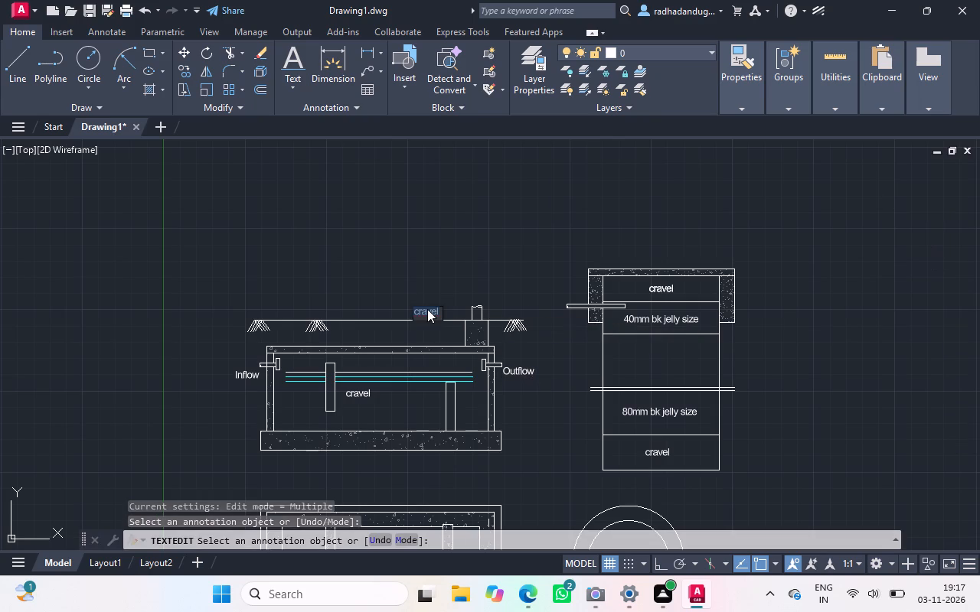
key("v")
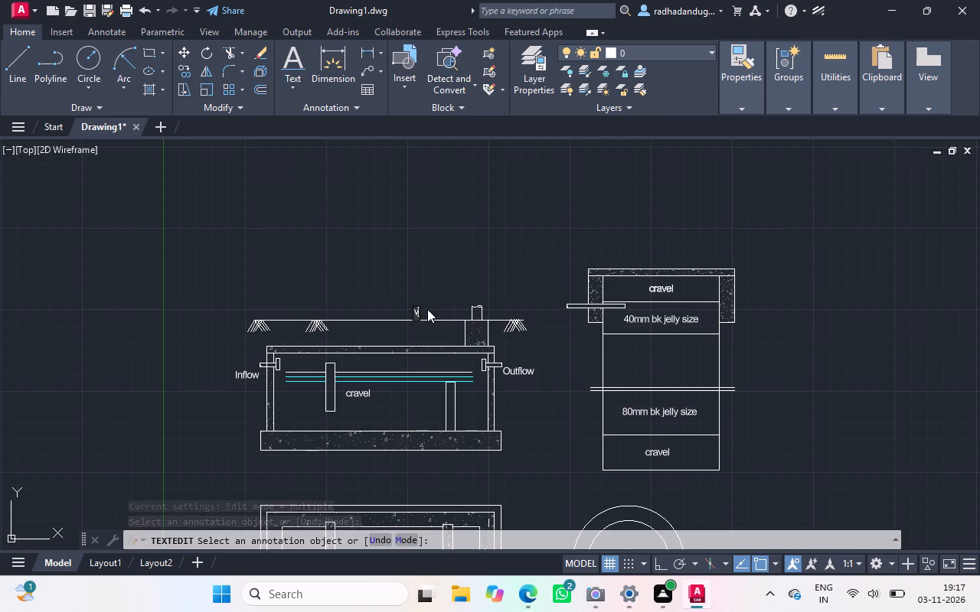
key("BackSpace")
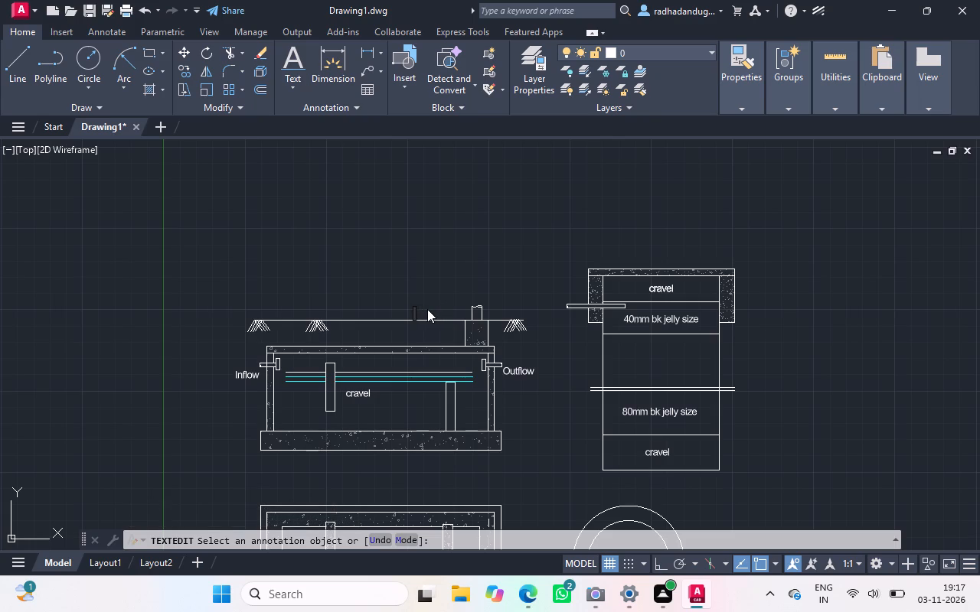
key("v")
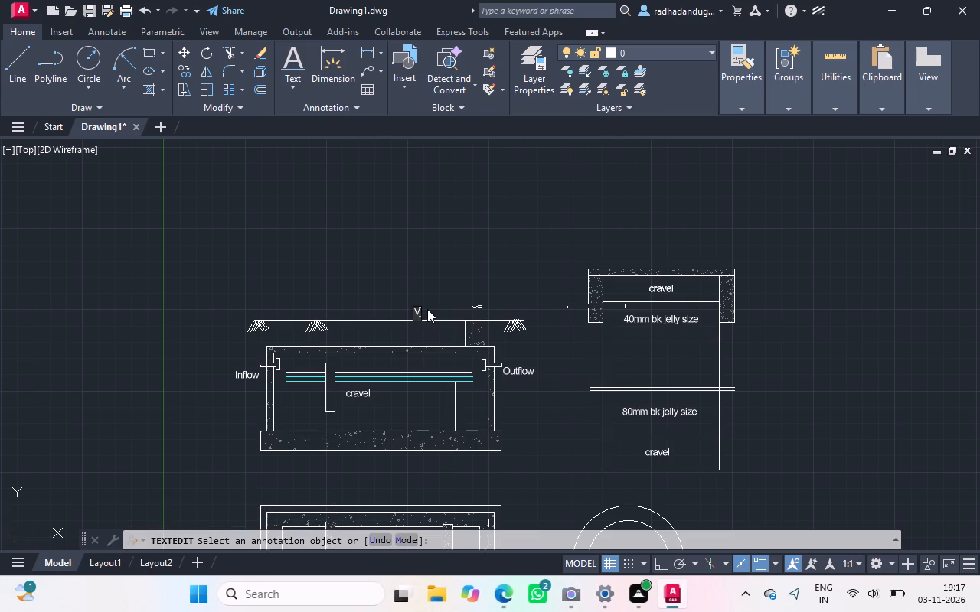
type("entilation")
key("space")
key("s")
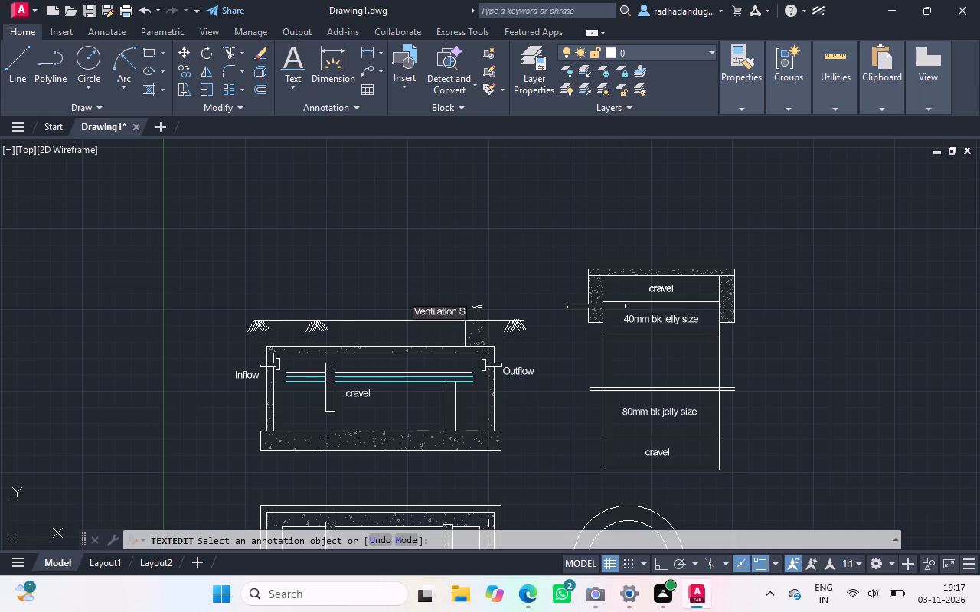
type("haft")
left_click(475, 228)
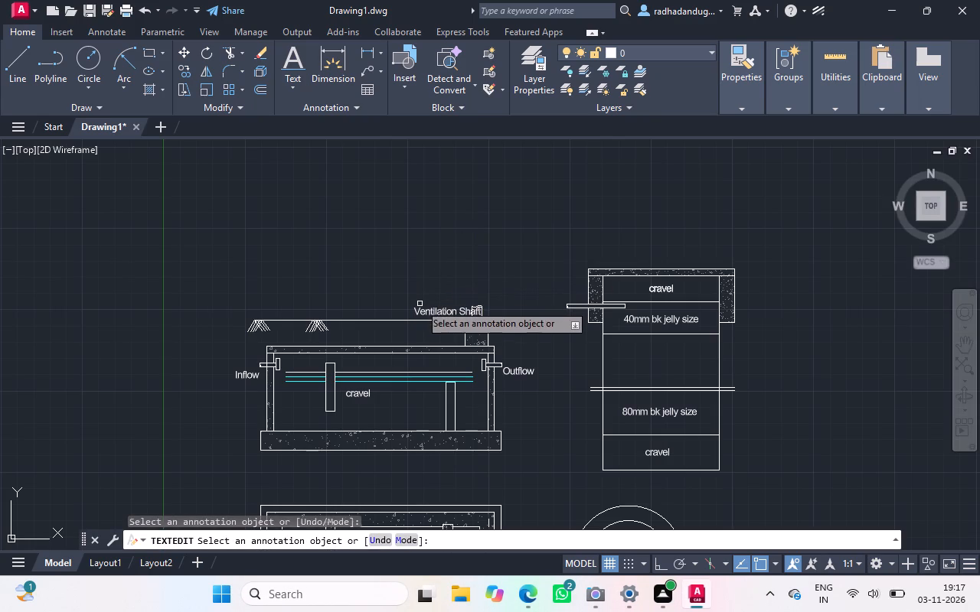
key("Escape")
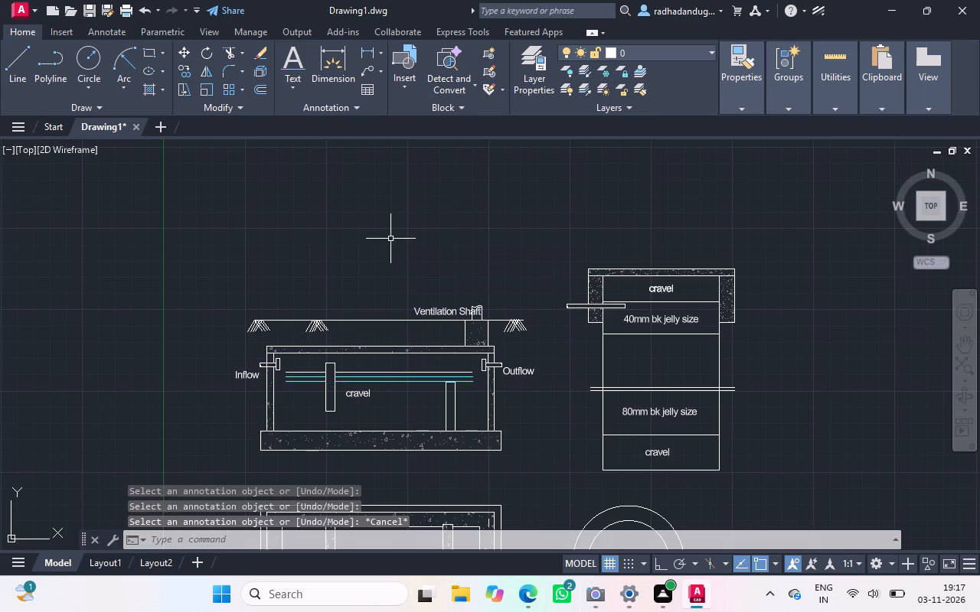
Move the "Ventilation Shaft" label clear of the vent pipe, just beside it above the ground line.
left_click(416, 313)
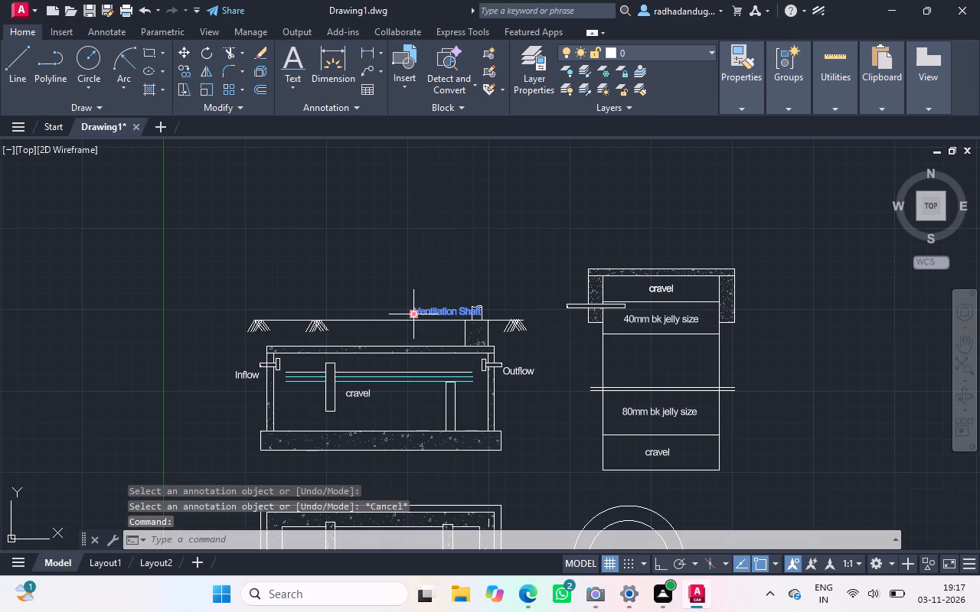
right_click(416, 313)
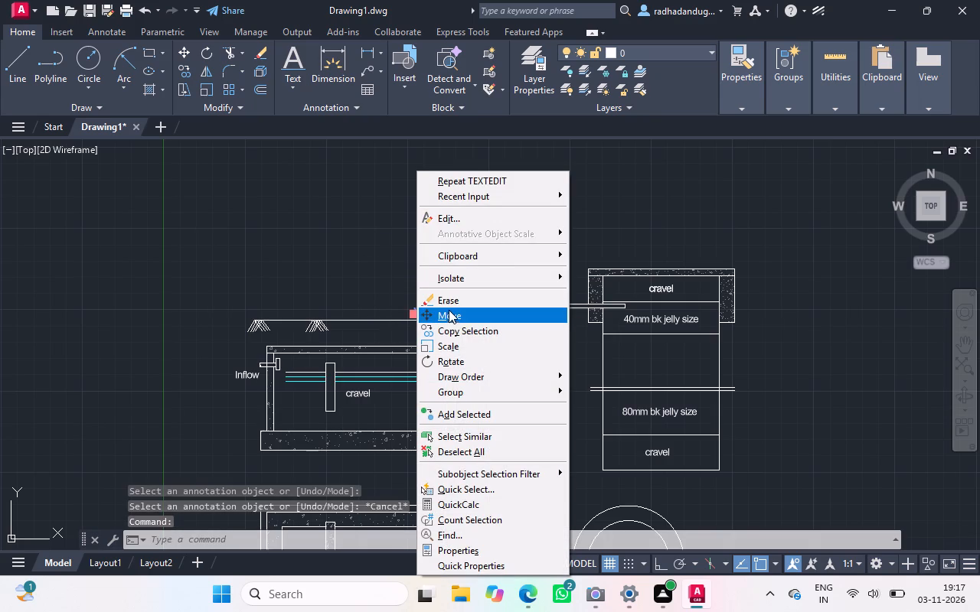
left_click(449, 313)
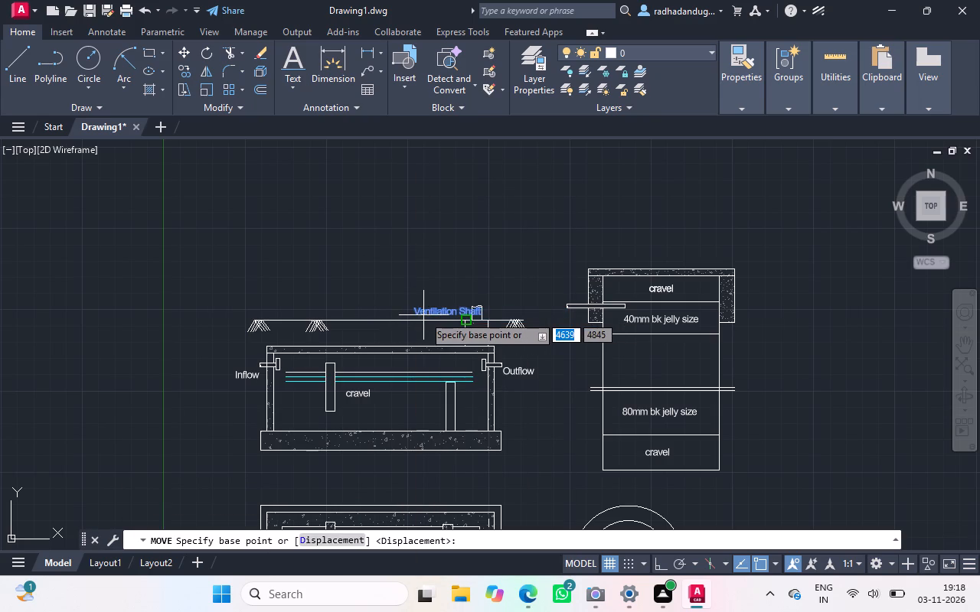
left_click(417, 313)
left_click(417, 313)
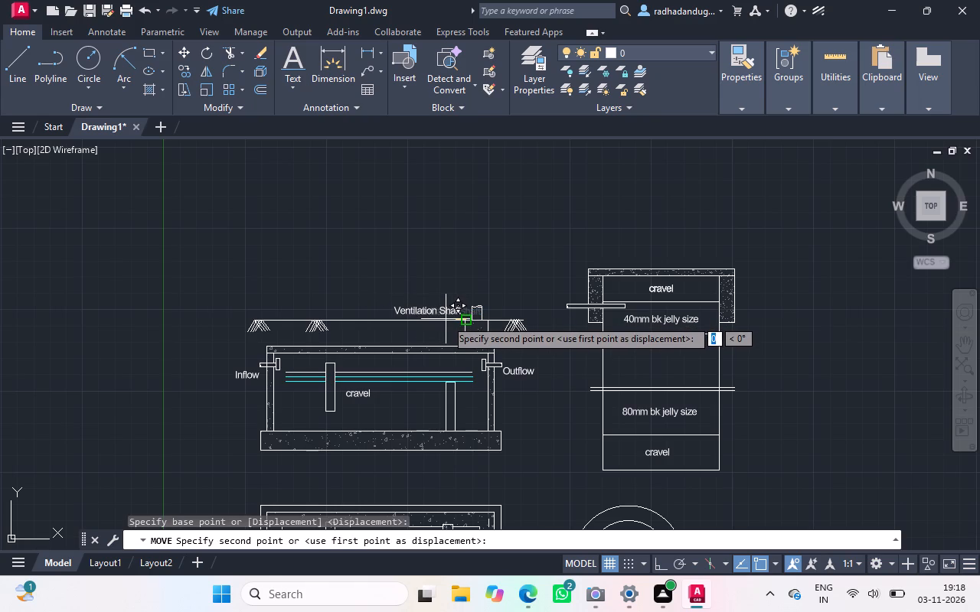
scroll(446, 319, "up", 3, "ctrl")
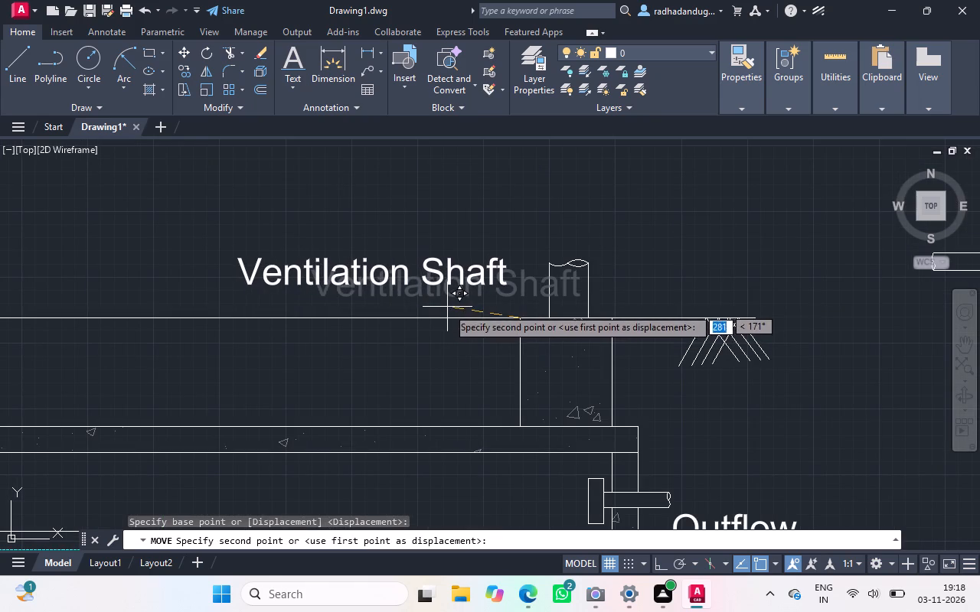
left_click(450, 306)
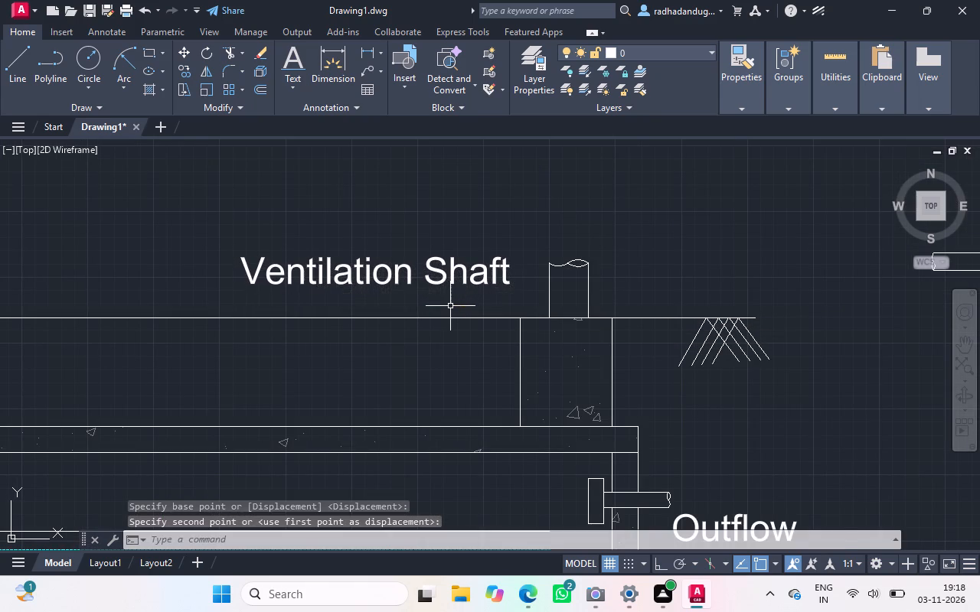
Change the "cravel" label inside the tank, beside the hanging vertical board, to "scum board".
scroll(450, 306, "down", 4, "ctrl")
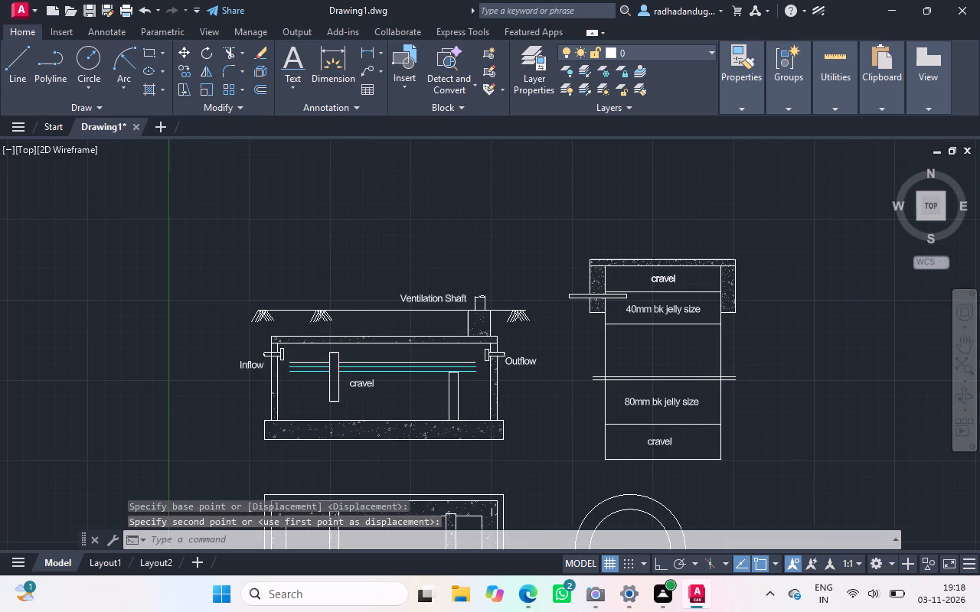
scroll(447, 338, "up", 2, "ctrl")
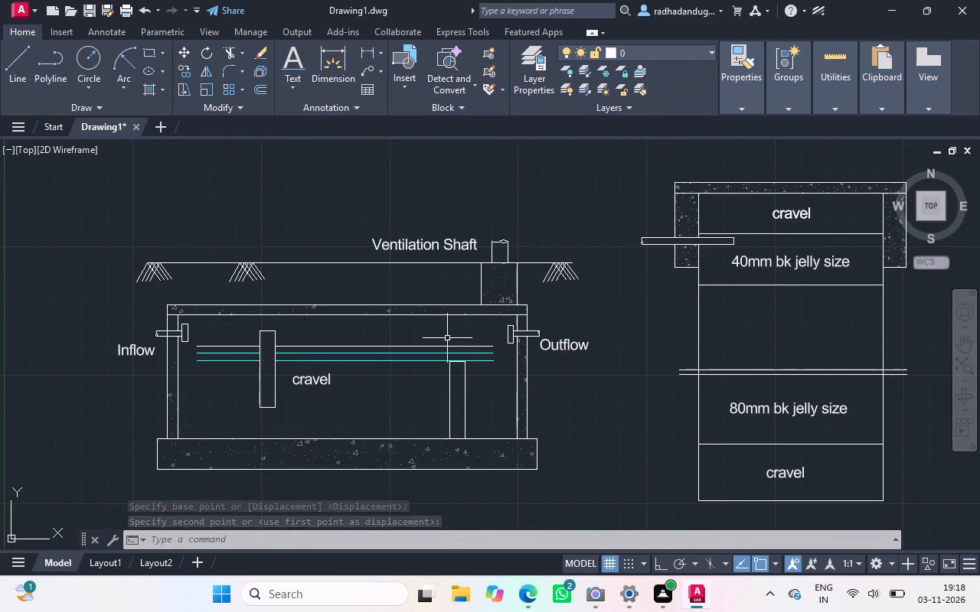
double_click(326, 380)
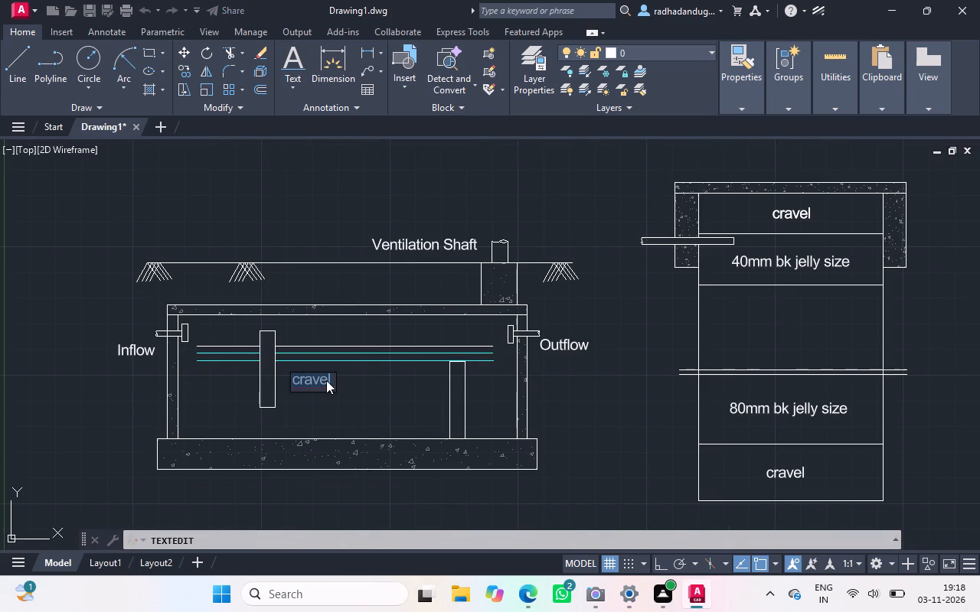
type("scum")
key("space")
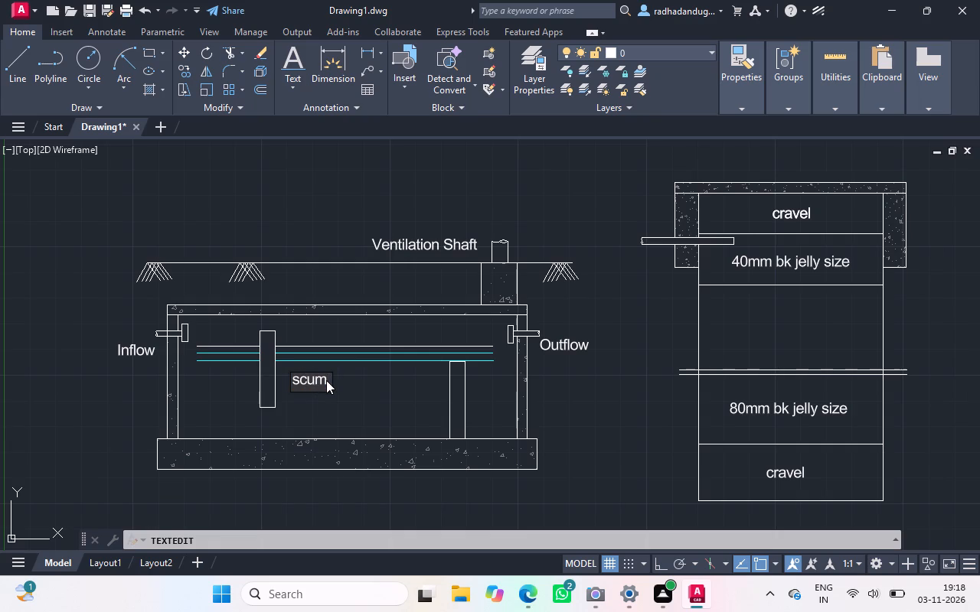
type("boa")
type("rd")
key("space")
key("Return")
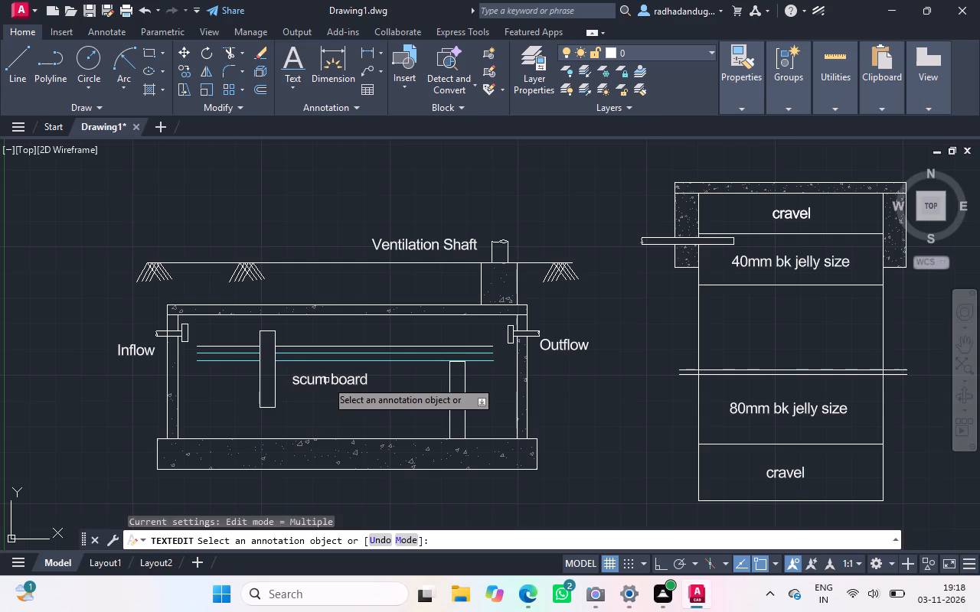
left_click(371, 382)
key("Escape")
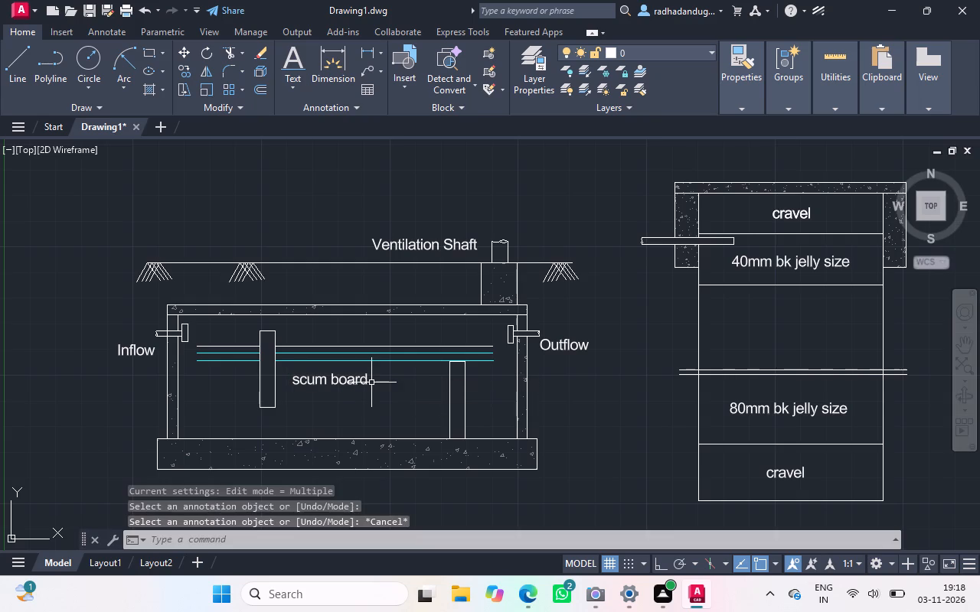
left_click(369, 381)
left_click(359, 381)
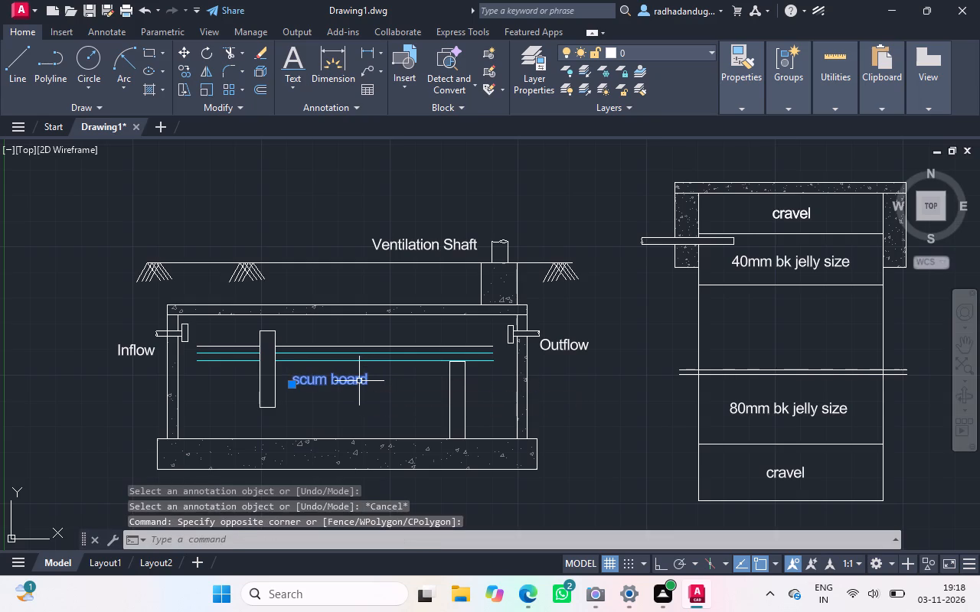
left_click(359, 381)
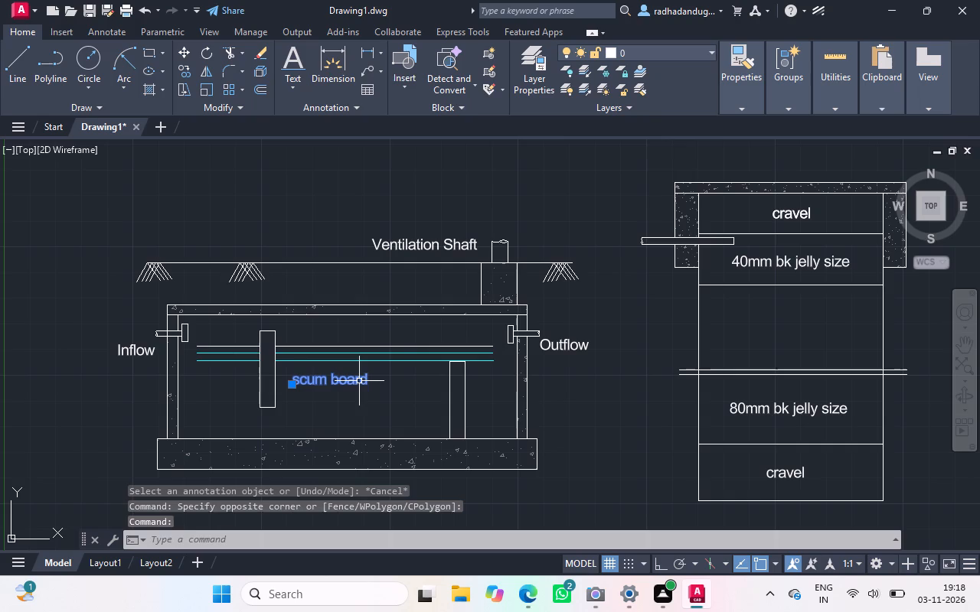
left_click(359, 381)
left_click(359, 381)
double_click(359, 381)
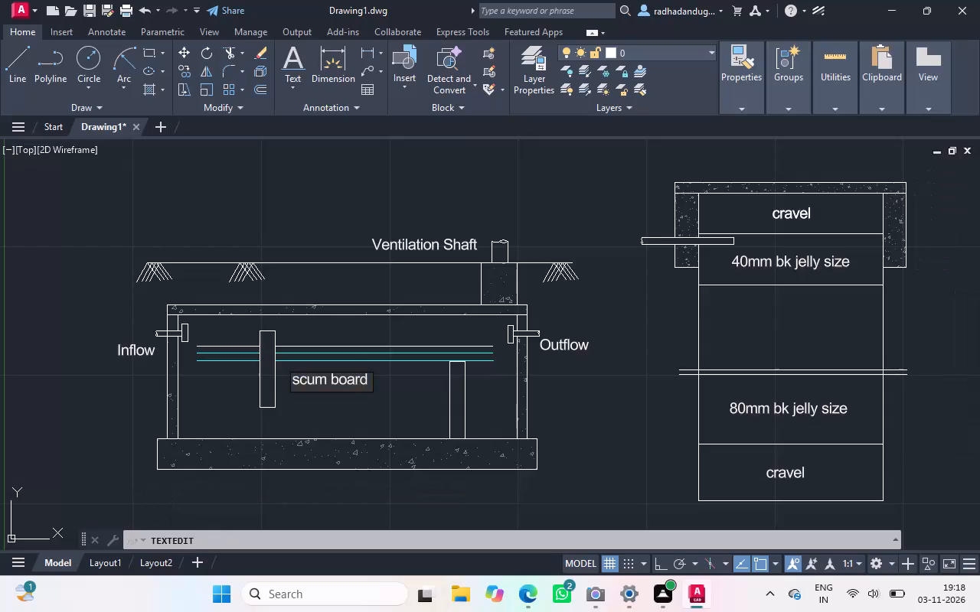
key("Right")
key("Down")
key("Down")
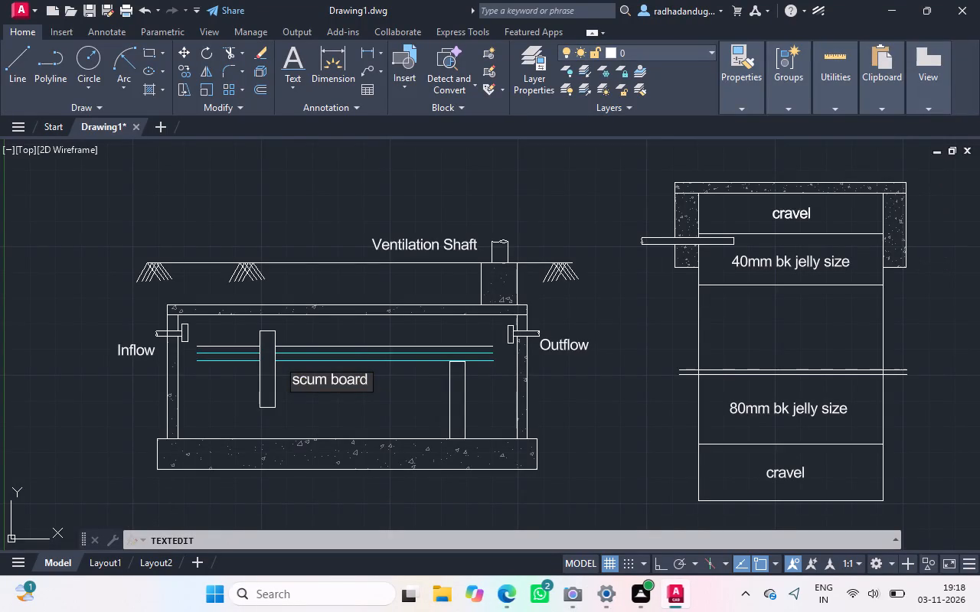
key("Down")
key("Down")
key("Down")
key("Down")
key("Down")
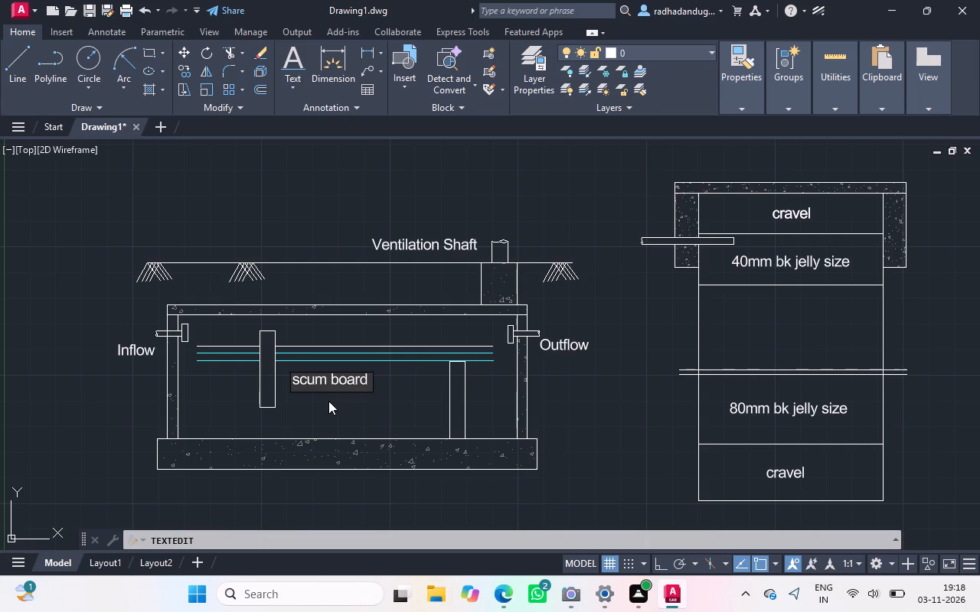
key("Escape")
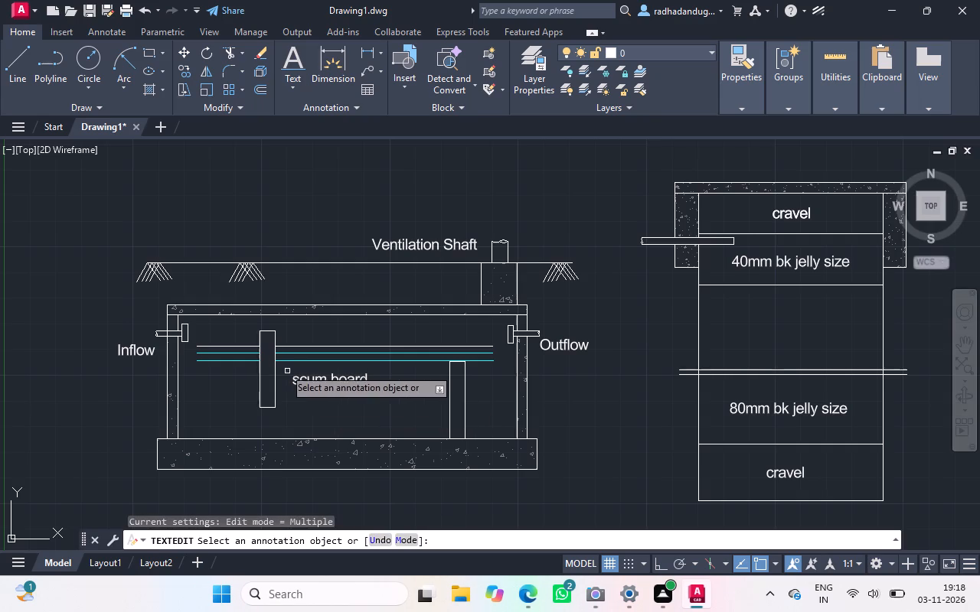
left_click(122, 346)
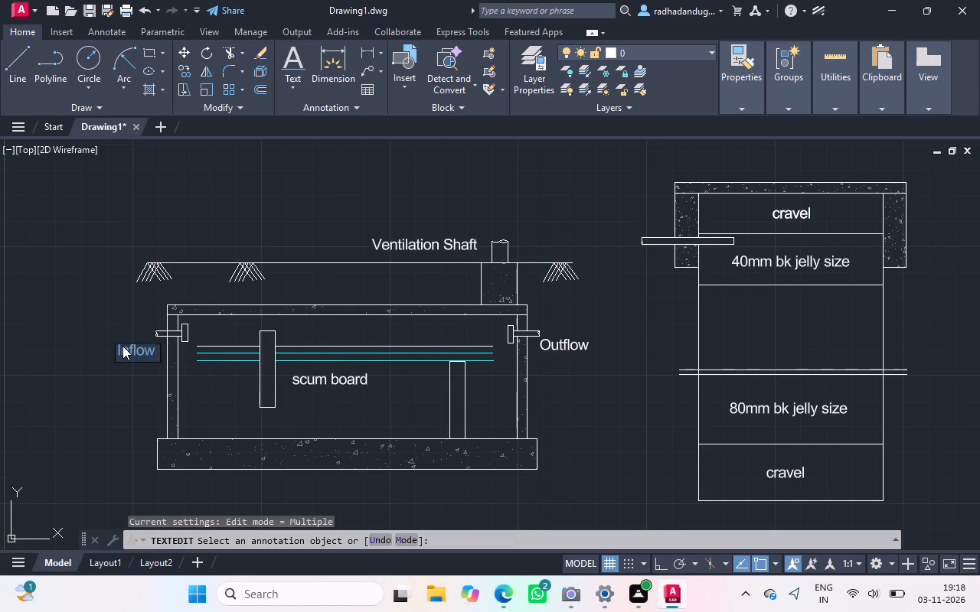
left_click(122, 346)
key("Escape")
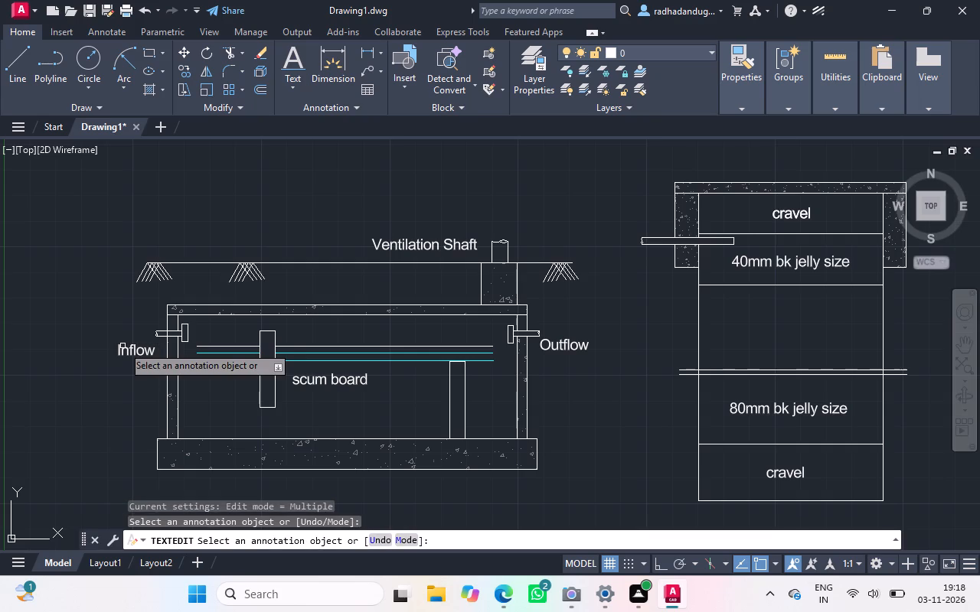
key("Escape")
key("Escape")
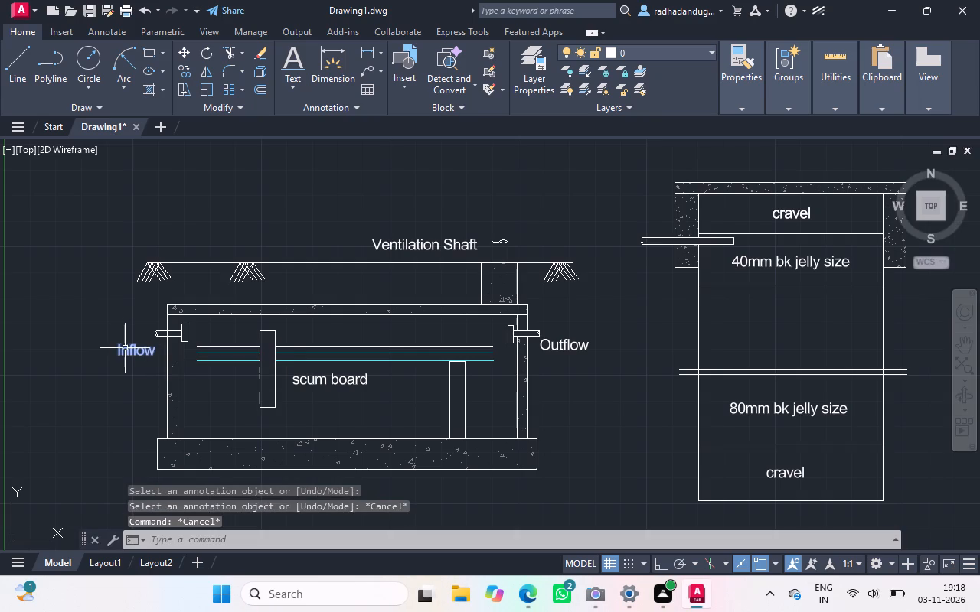
Copy the "Inflow" label and paste the copy inside the tank, just below the "scum board" label.
left_click(125, 348)
key("ctrl+c")
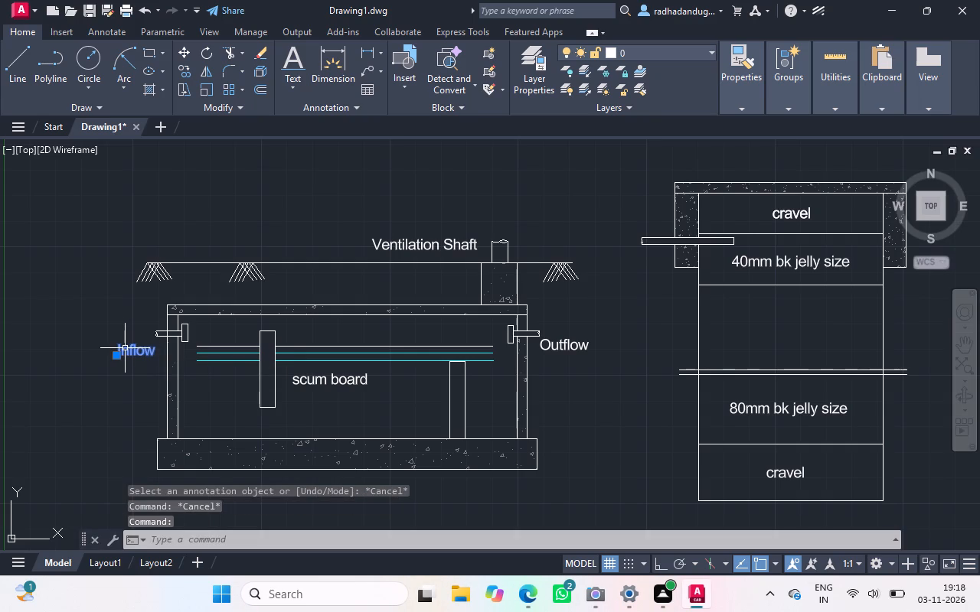
key("Escape")
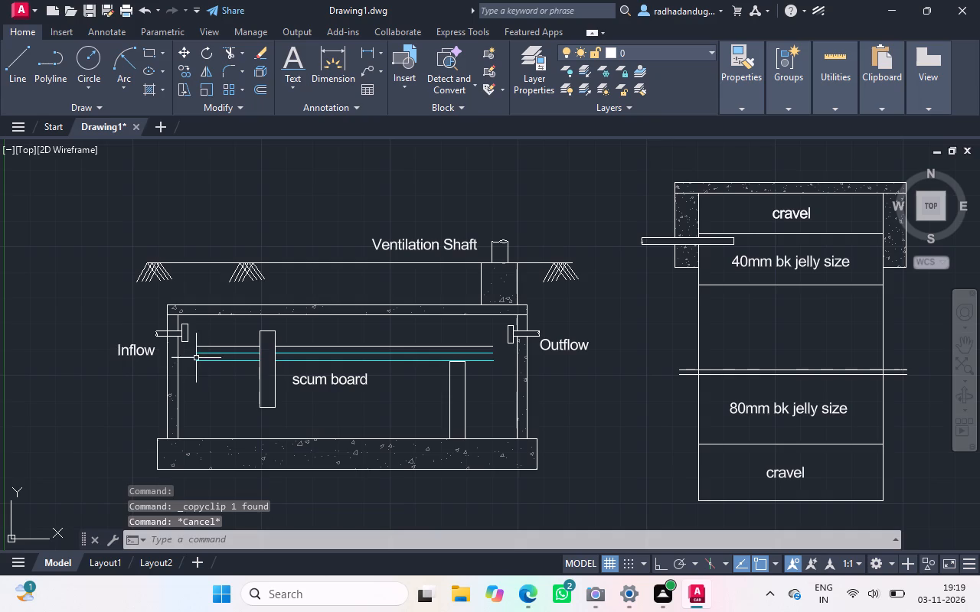
left_click(321, 397)
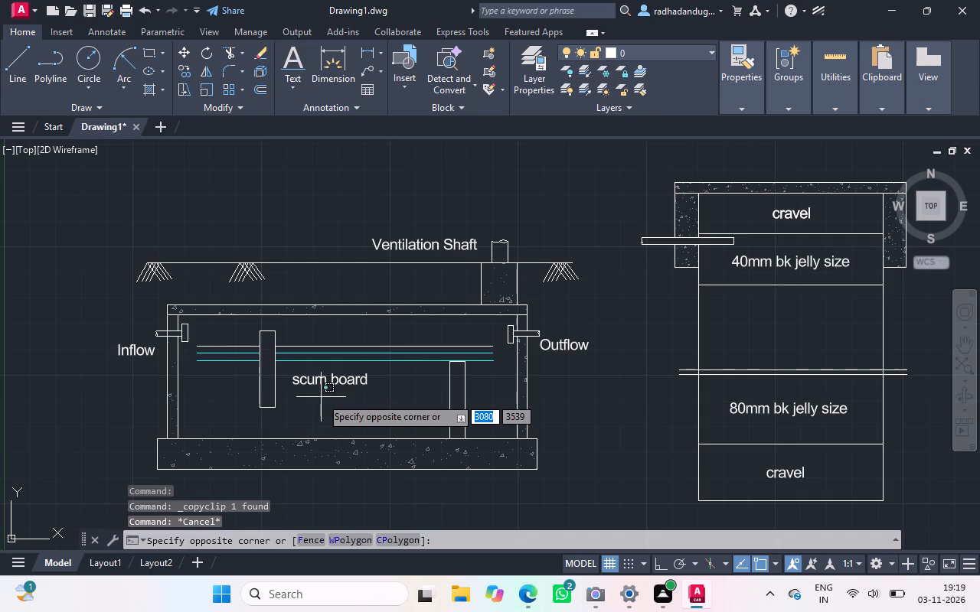
key("ctrl+v")
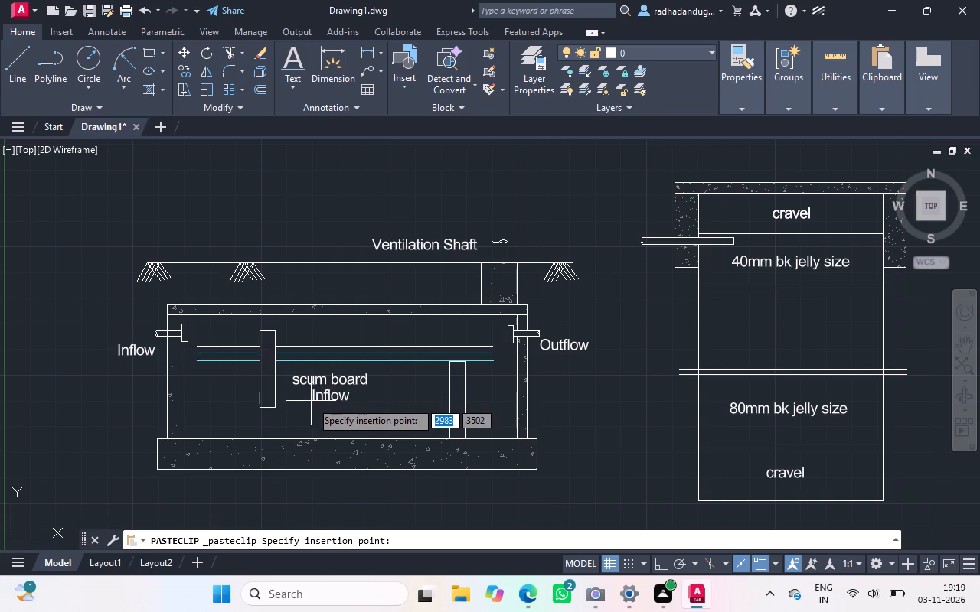
left_click(310, 401)
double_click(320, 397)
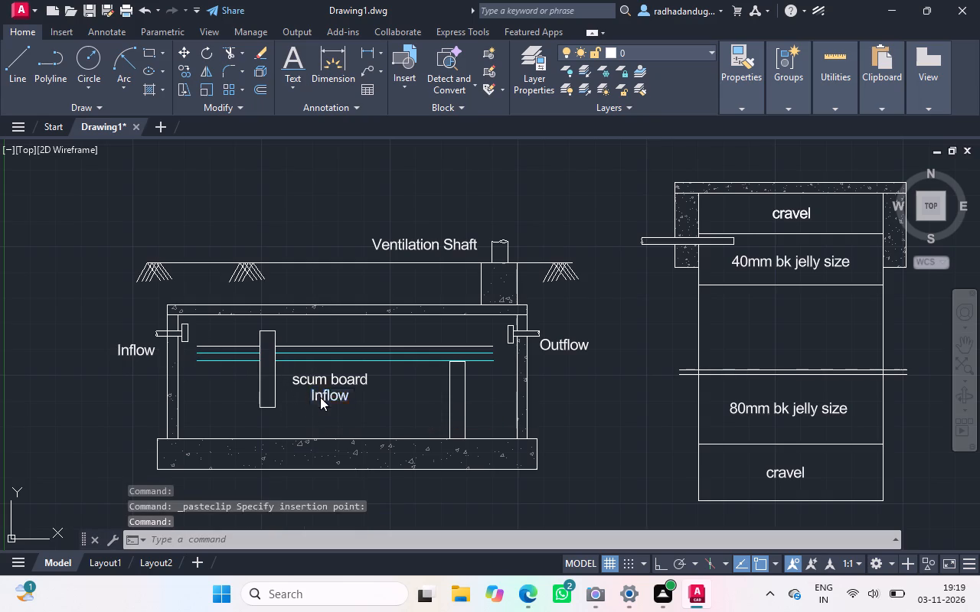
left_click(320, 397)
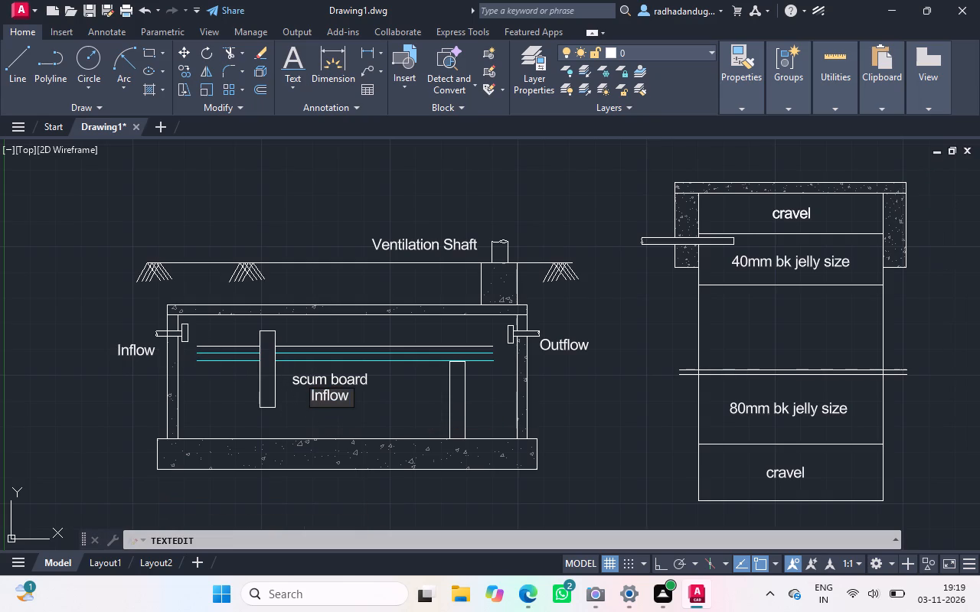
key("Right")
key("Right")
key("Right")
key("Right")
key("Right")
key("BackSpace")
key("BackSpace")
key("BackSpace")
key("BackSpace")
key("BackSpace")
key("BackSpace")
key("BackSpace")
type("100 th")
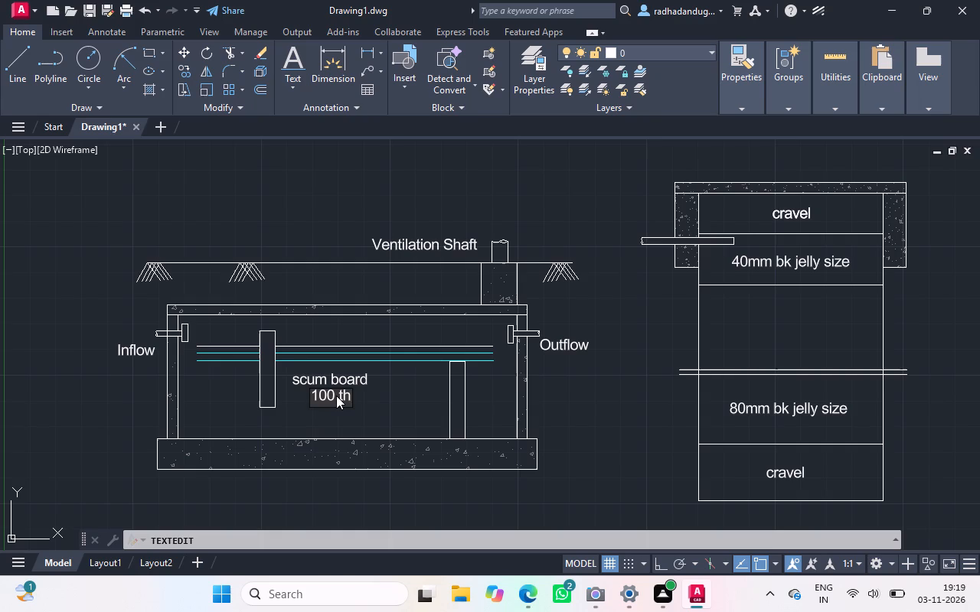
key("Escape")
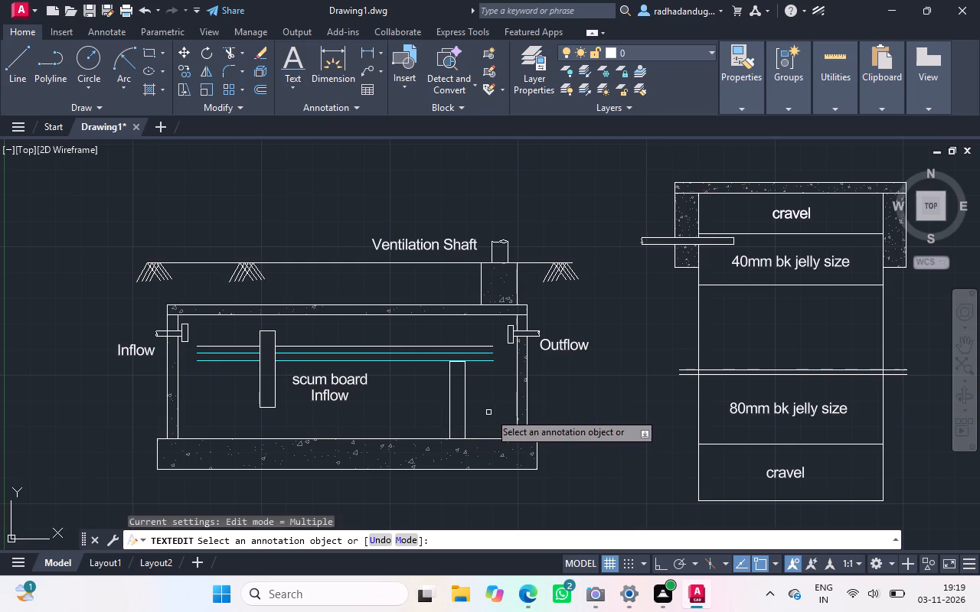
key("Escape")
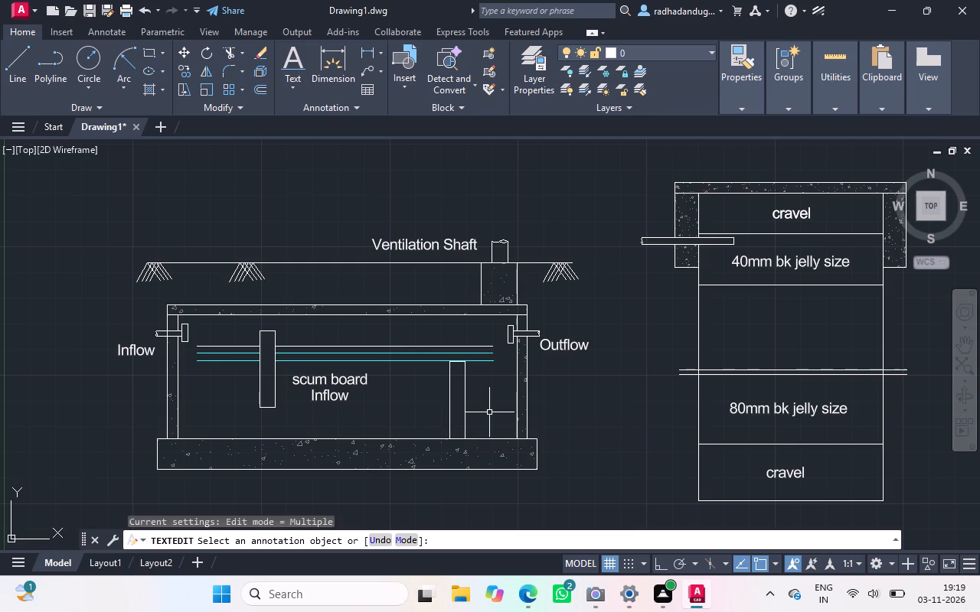
Paste another copy of the "Inflow" label and position it between the short upright wall and the tank's outlet-side wall, clear of the base slab.
key("ctrl+v")
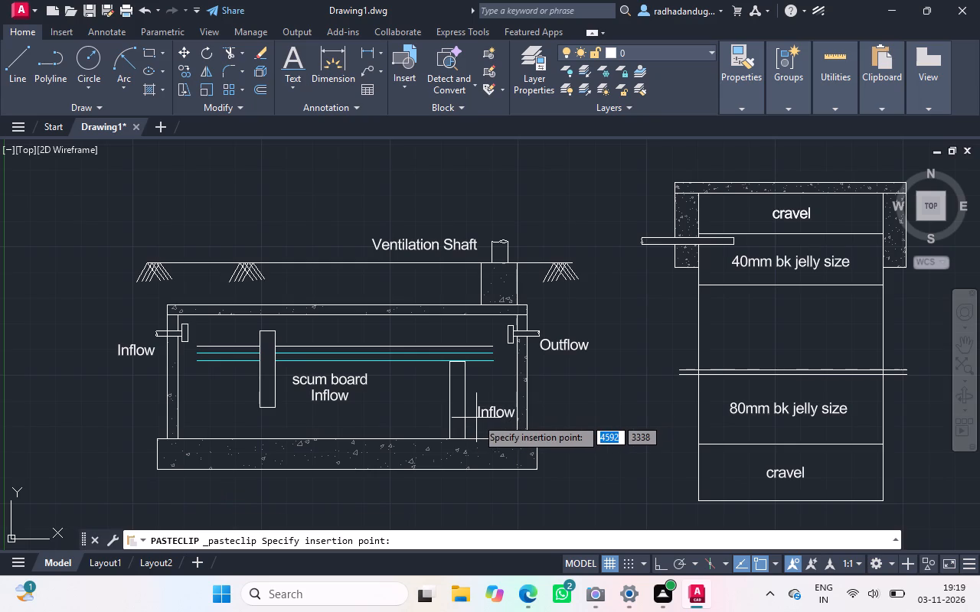
left_click(472, 416)
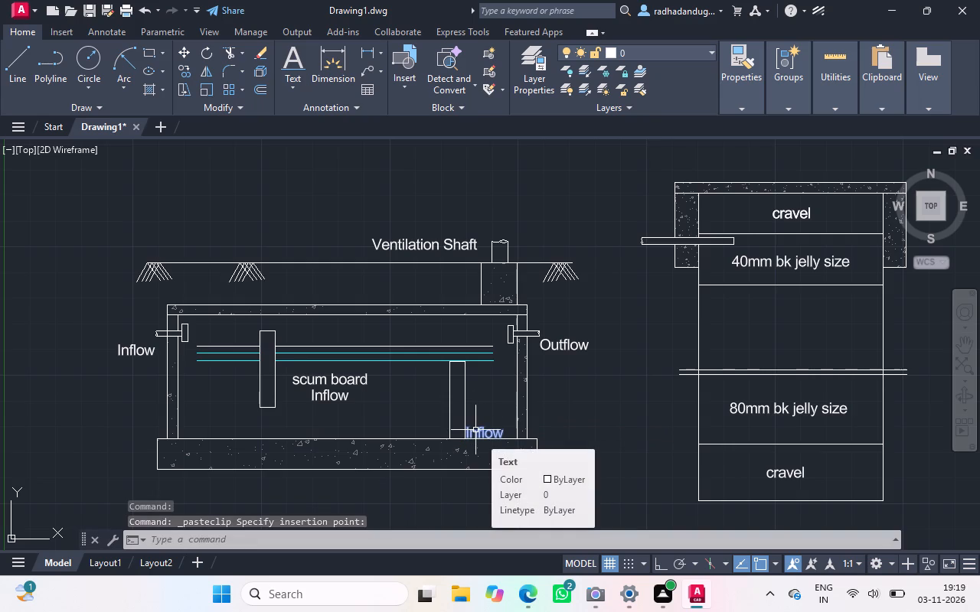
left_click(475, 430)
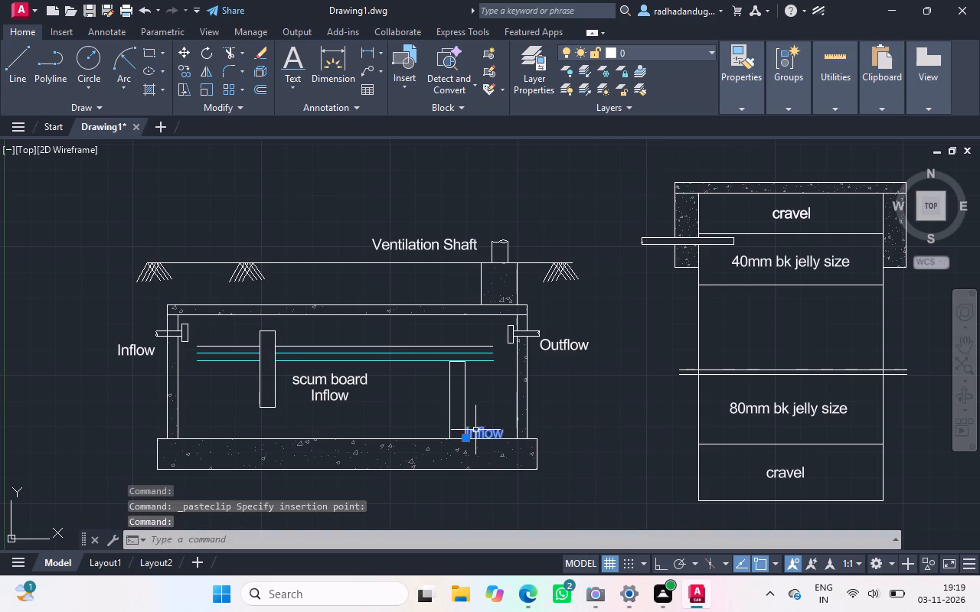
type("m")
key("space")
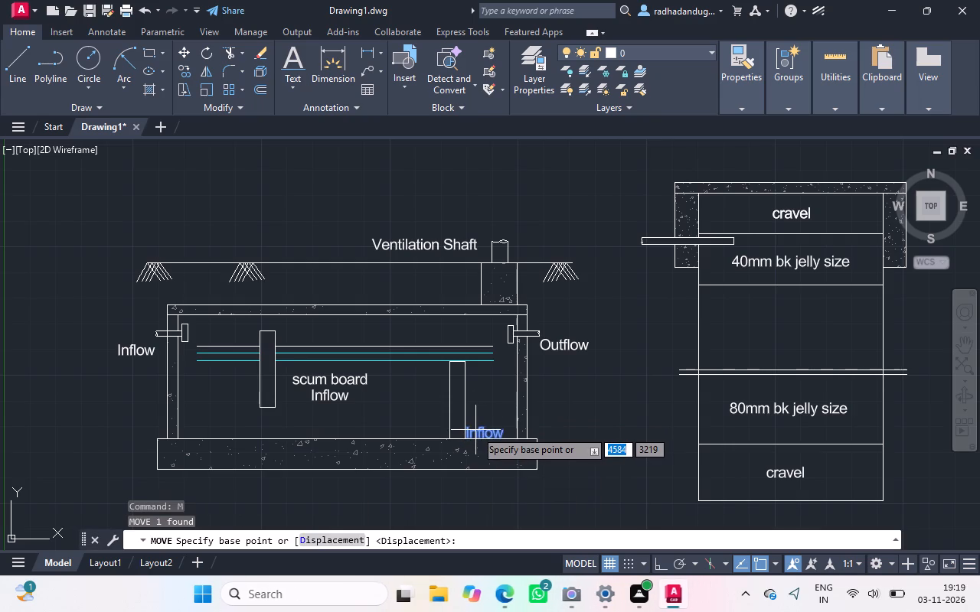
left_click_drag(477, 433, 529, 422)
scroll(529, 422, "up", 3, "ctrl")
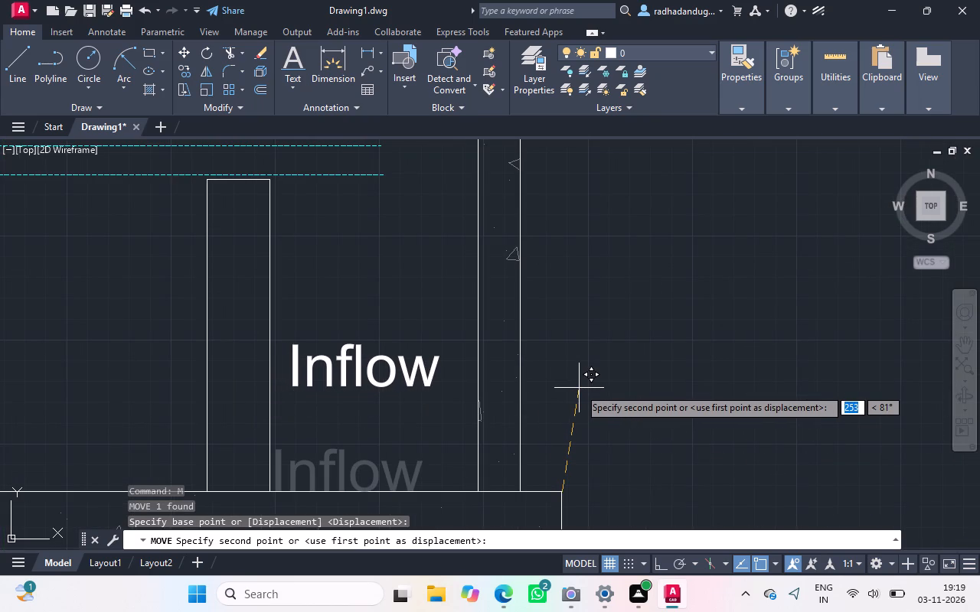
left_click(579, 388)
scroll(579, 388, "down", 3, "ctrl")
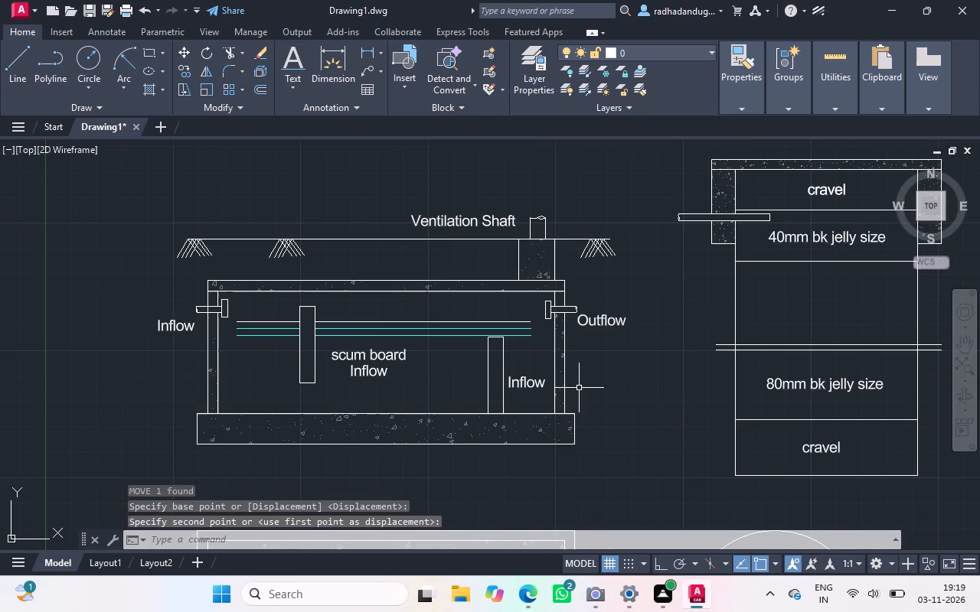
Change the pasted "Inflow" label beside the short upright wall near the outlet to "BAFFLE".
double_click(536, 384)
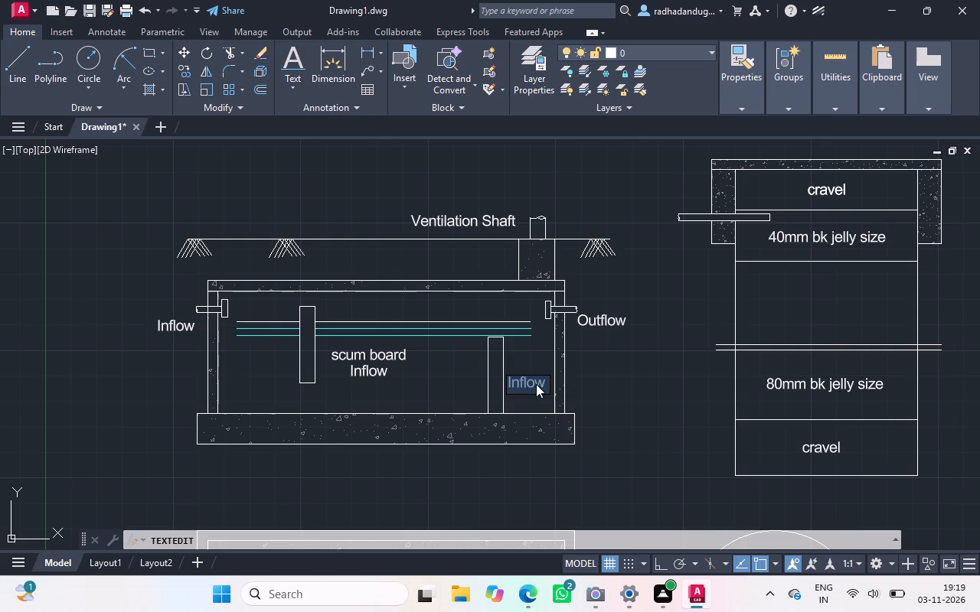
key("b")
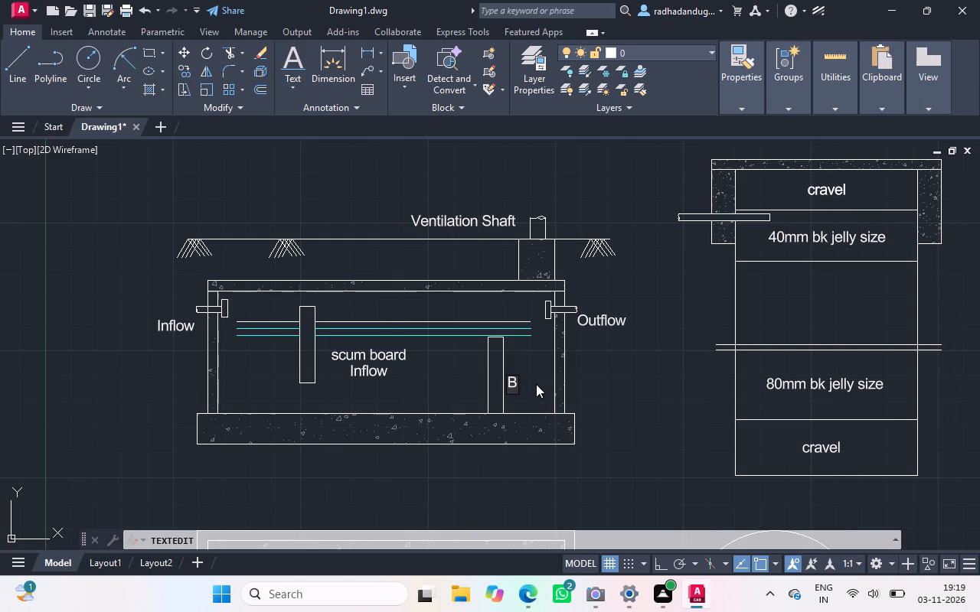
type("AFFLE")
left_click(599, 356)
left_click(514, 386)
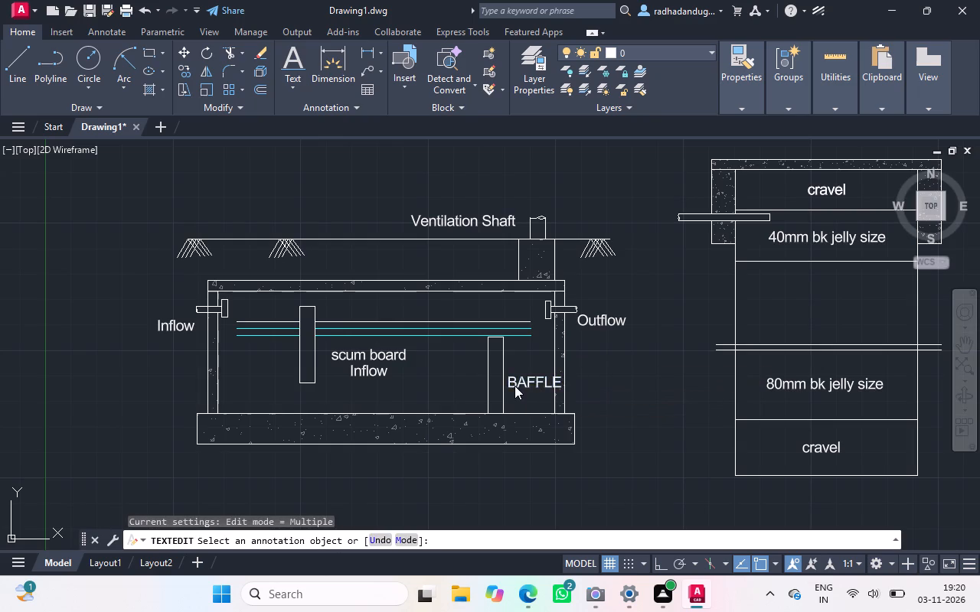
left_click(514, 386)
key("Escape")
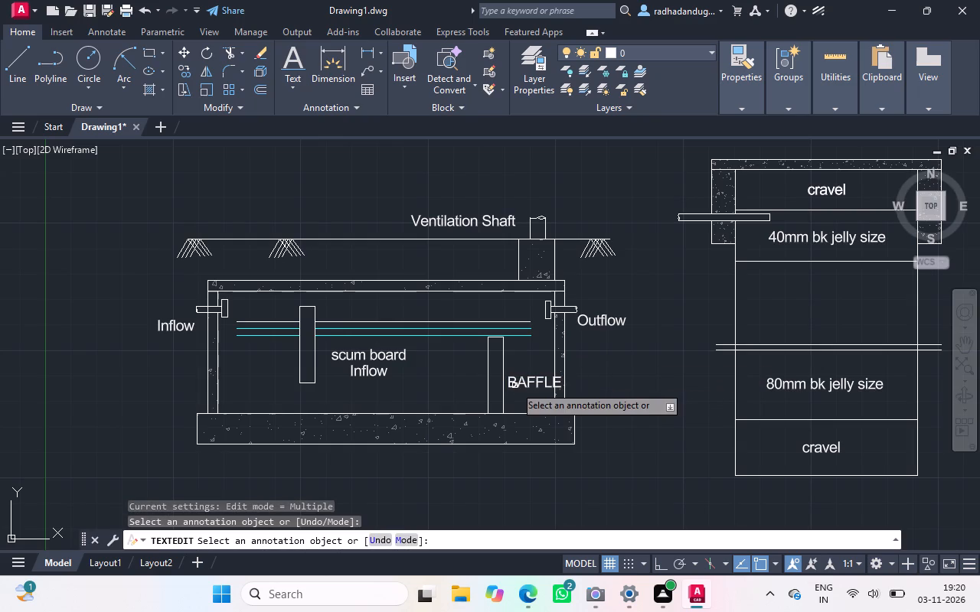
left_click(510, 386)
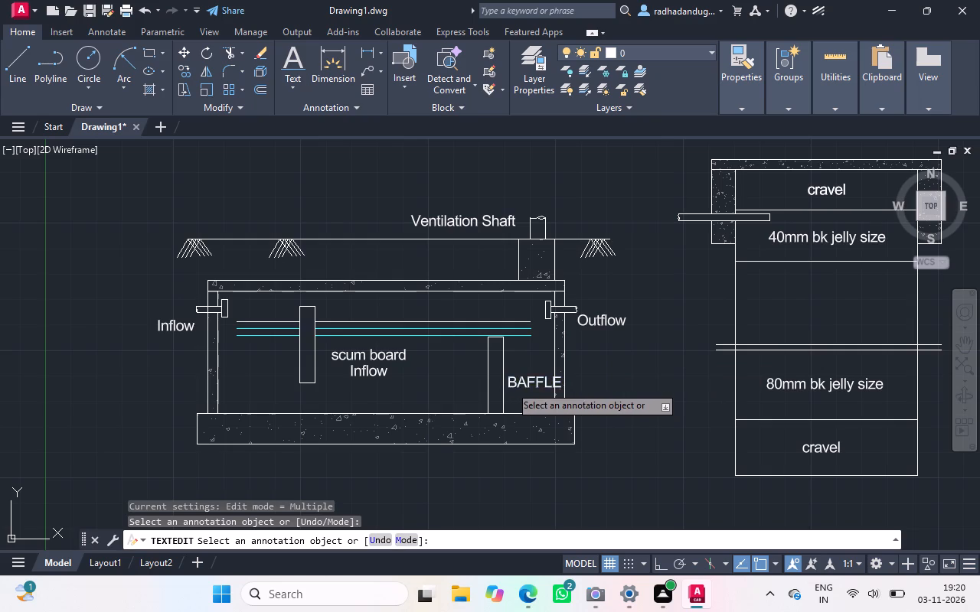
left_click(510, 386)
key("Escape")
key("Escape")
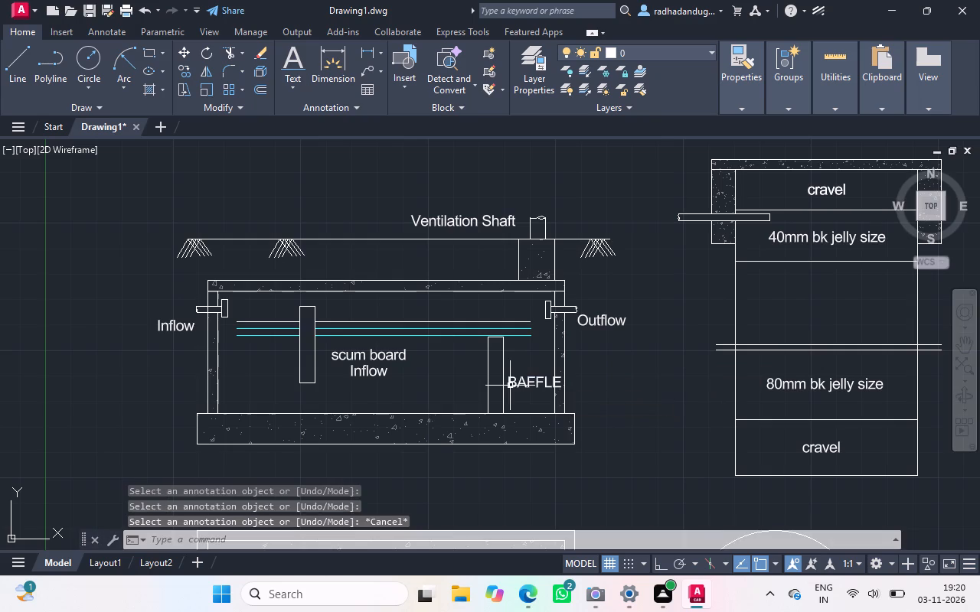
Scale down the "BAFFLE" label from its start so it fits between the short upright wall and the outlet-side wall.
left_click(510, 386)
right_click(510, 386)
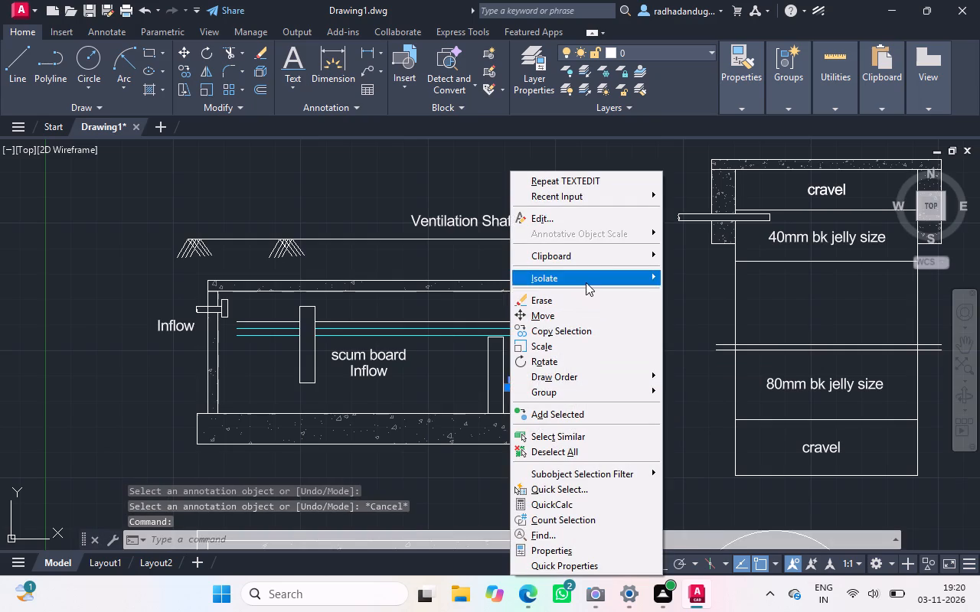
left_click(581, 342)
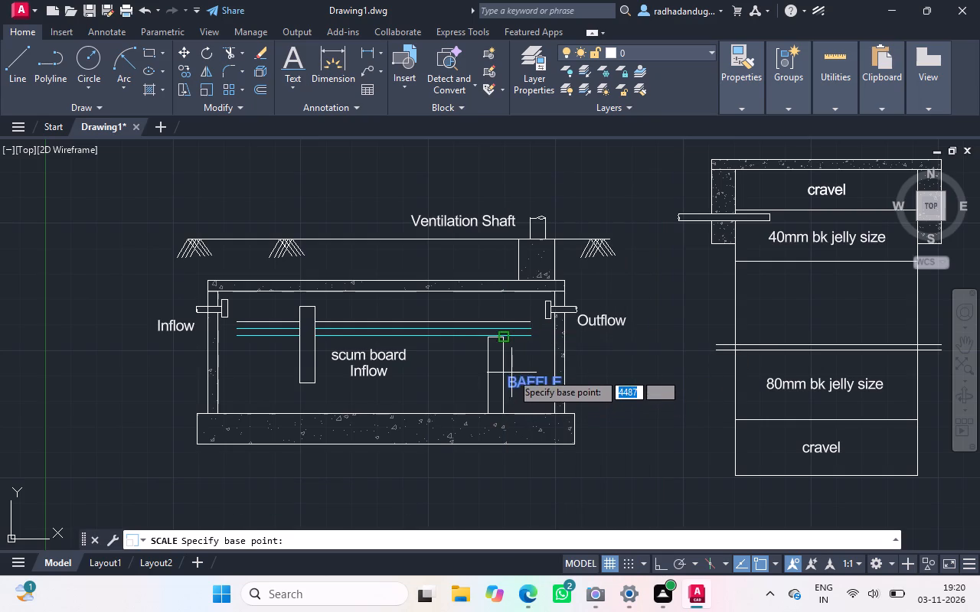
scroll(511, 380, "up", 2, "ctrl")
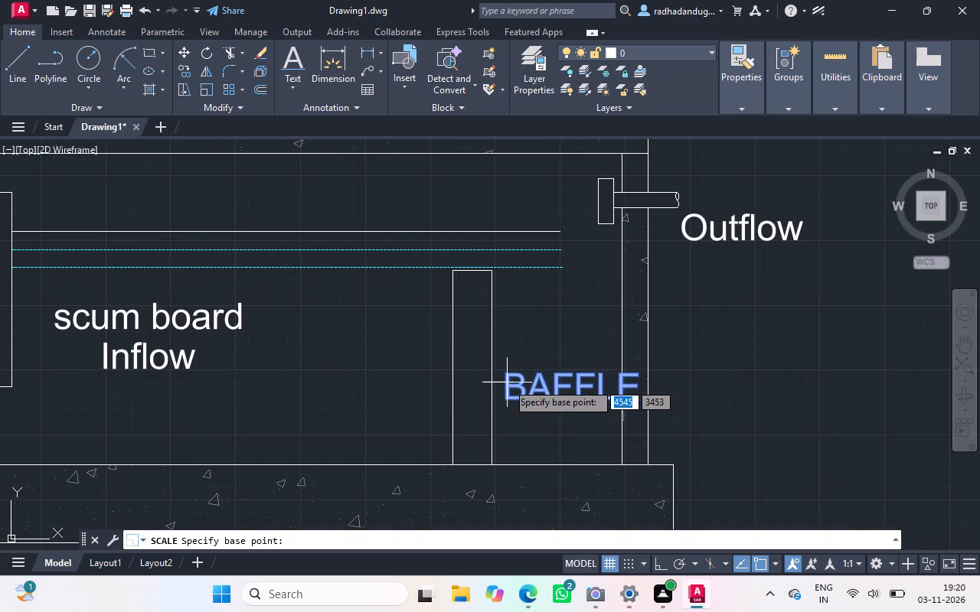
left_click(508, 382)
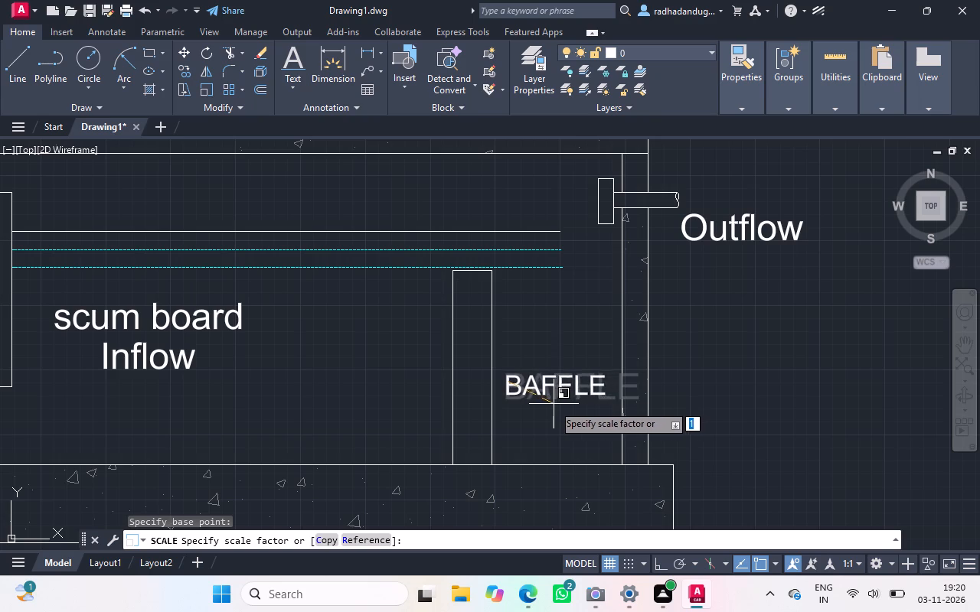
left_click(550, 404)
scroll(550, 404, "down", 2, "ctrl")
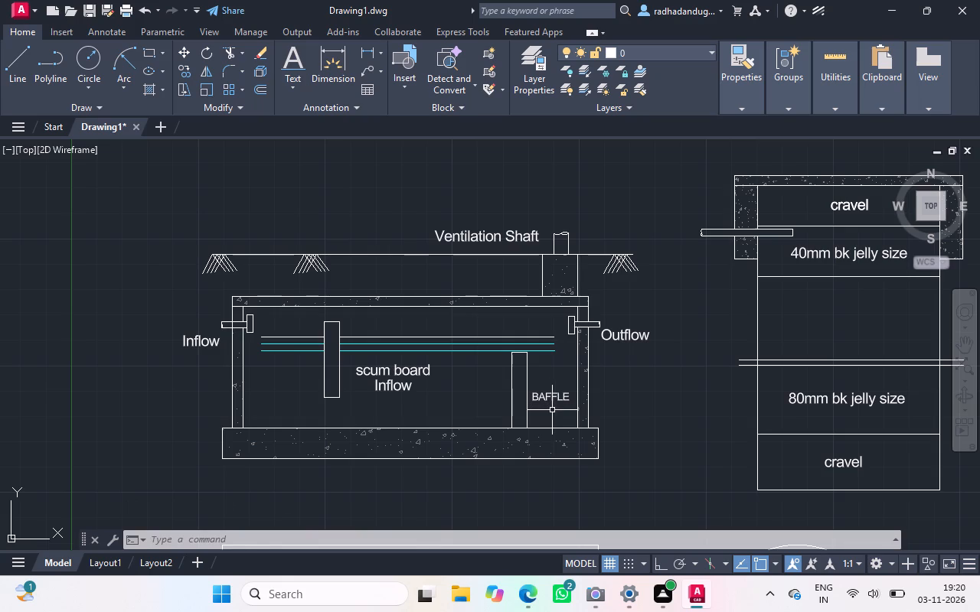
Paste a copy of the "Inflow" label directly below the "BAFFLE" label, above the base slab.
left_click(552, 410)
key("ctrl+v")
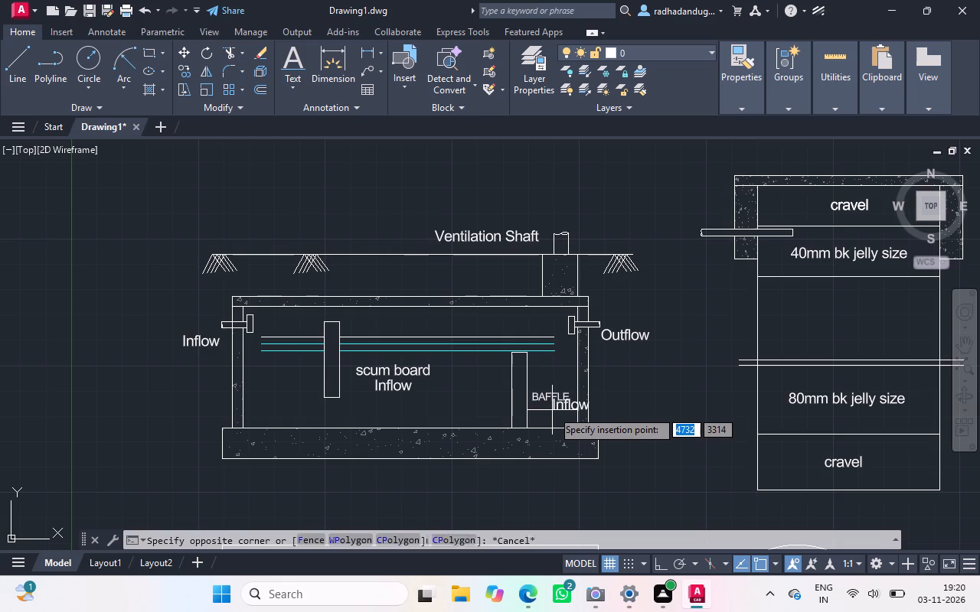
left_click(537, 415)
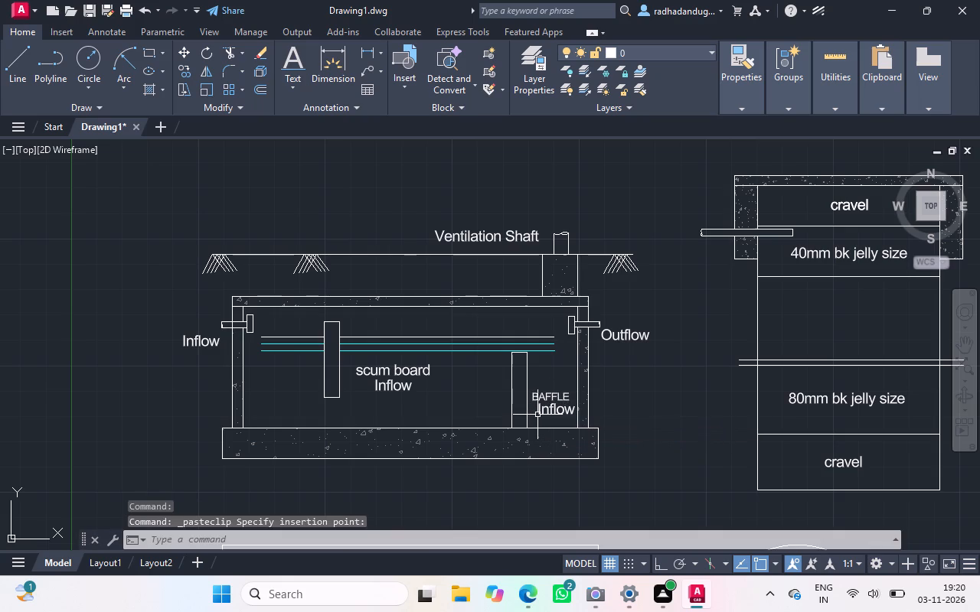
Change the pasted "Inflow" label below "BAFFLE" to "100 TH".
left_click(547, 410)
left_click(547, 410)
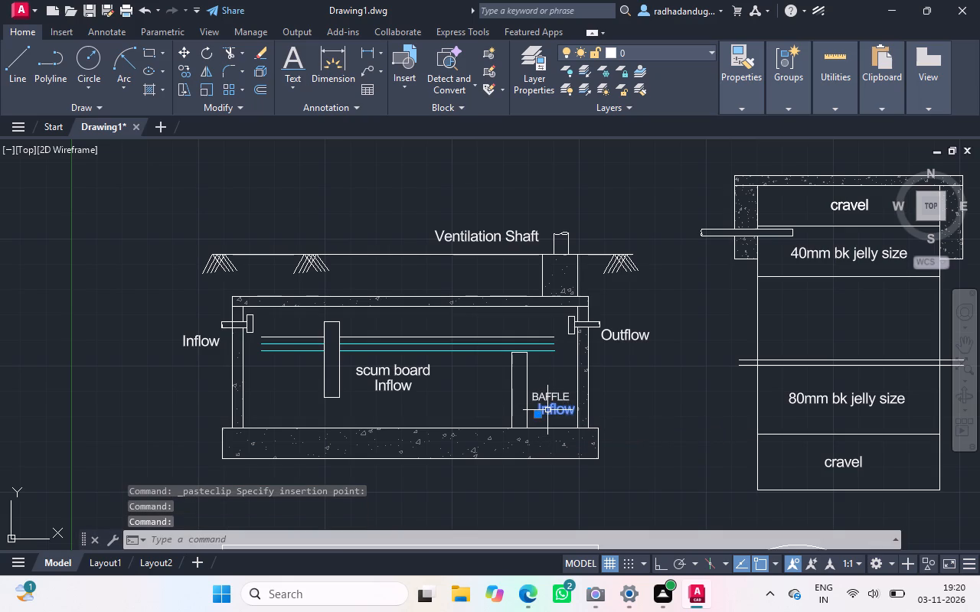
left_click(547, 410)
double_click(547, 410)
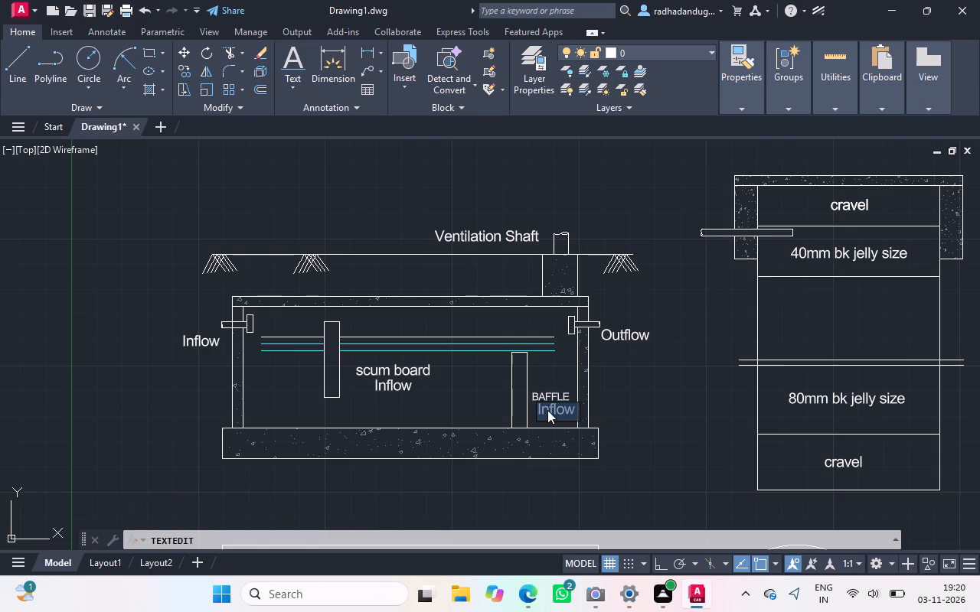
key("1")
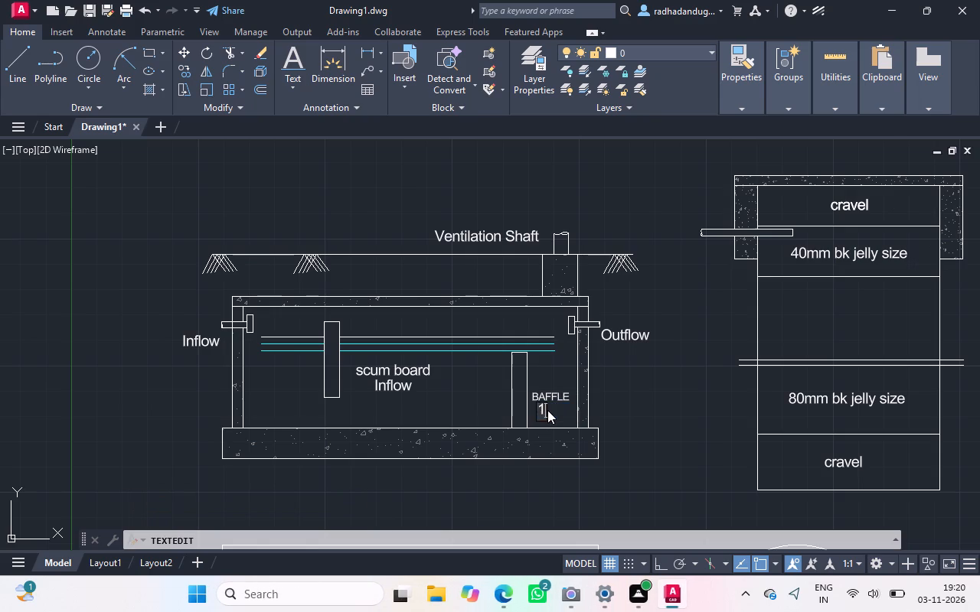
type("00 TH")
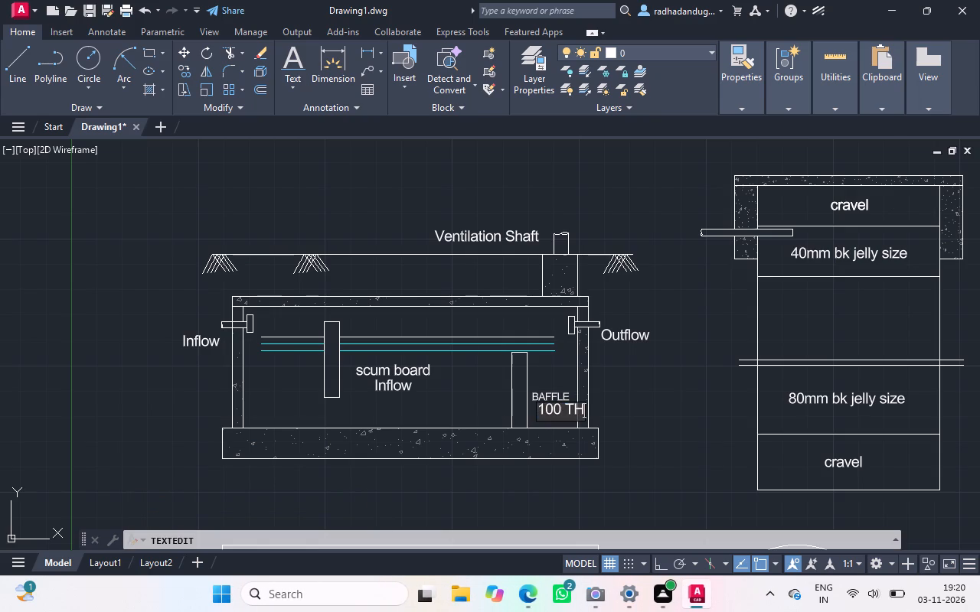
left_click(625, 359)
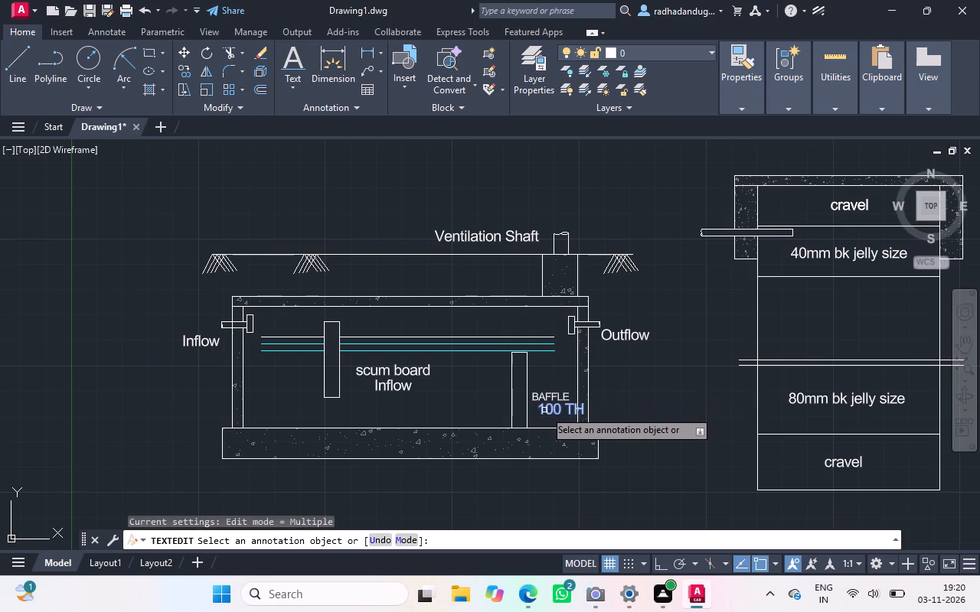
left_click(544, 410)
left_click(544, 410)
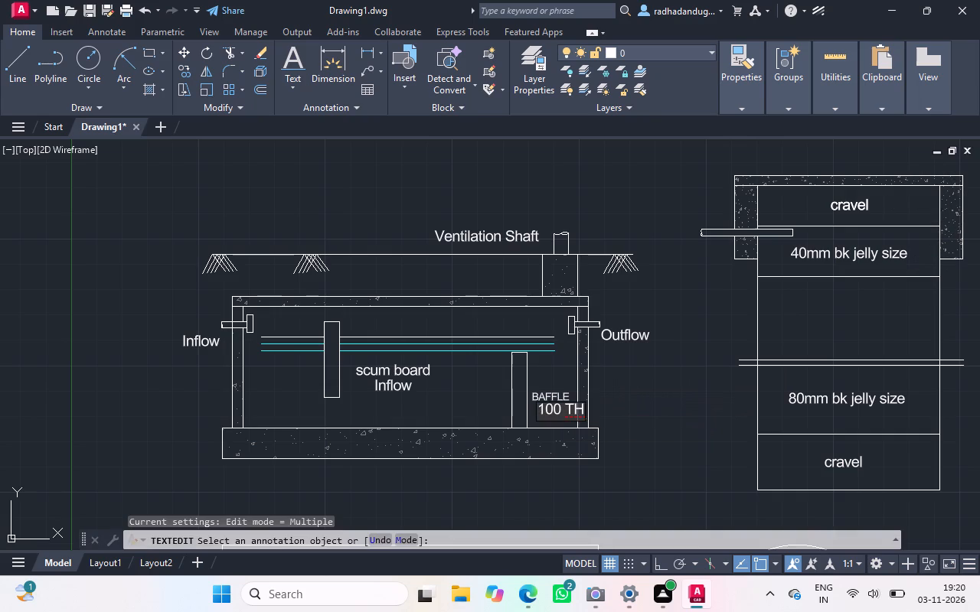
left_click(544, 410)
key("Escape")
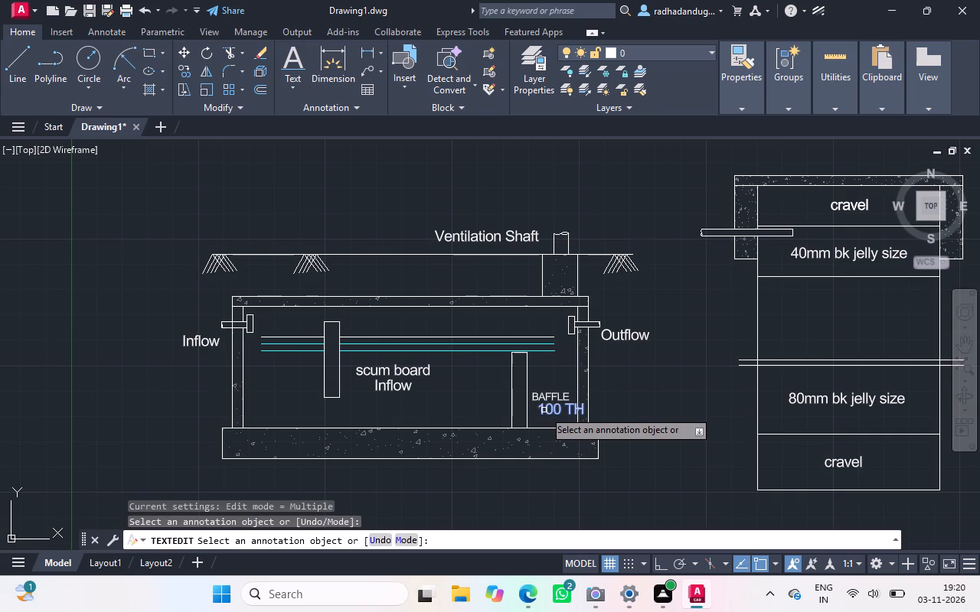
left_click(541, 412)
key("Escape")
key("Escape")
key("Escape")
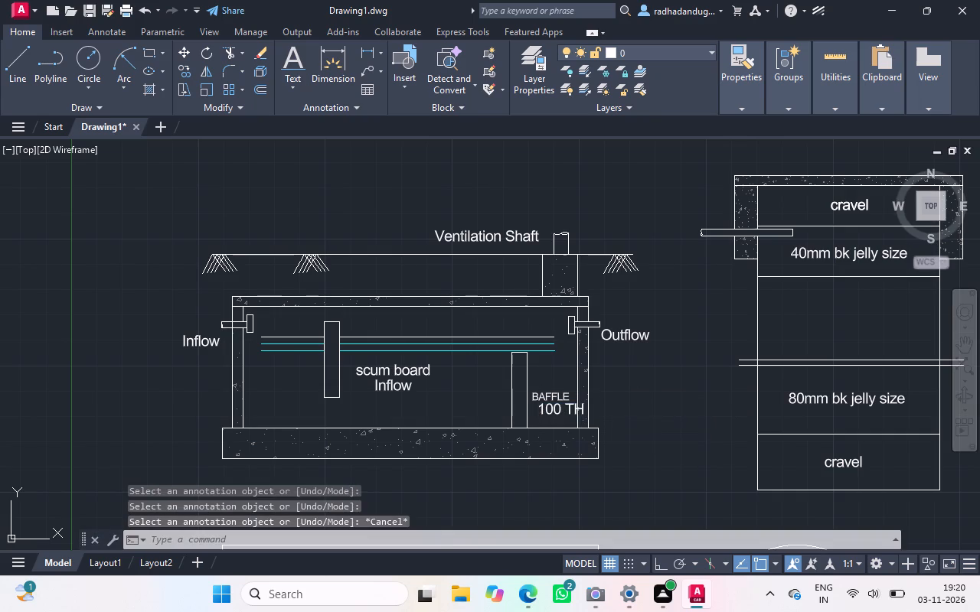
Scale down the "100 TH" label to about the text size of "BAFFLE" so it clears the outlet-side wall.
left_click(541, 412)
right_click(541, 412)
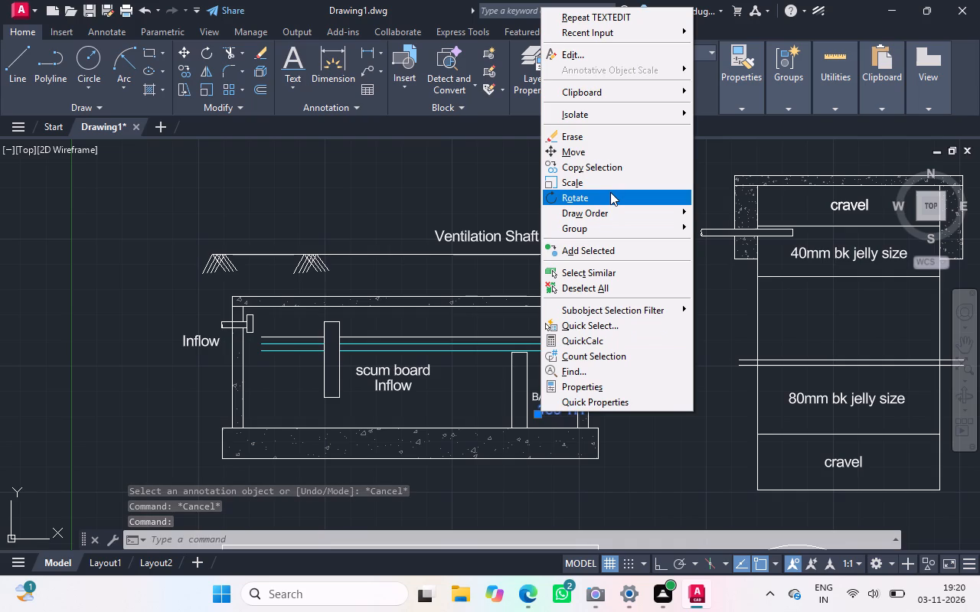
left_click(613, 180)
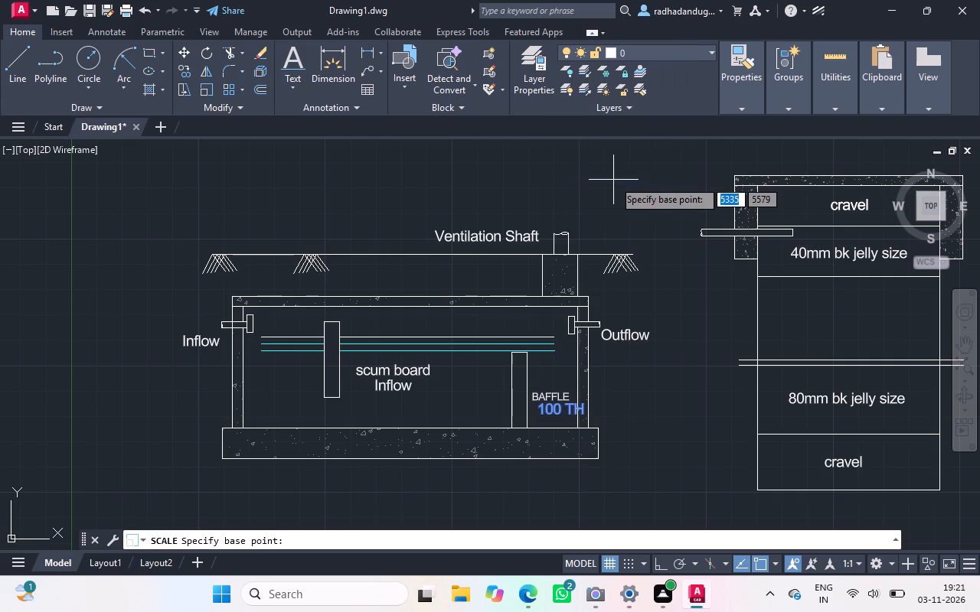
left_click(539, 408)
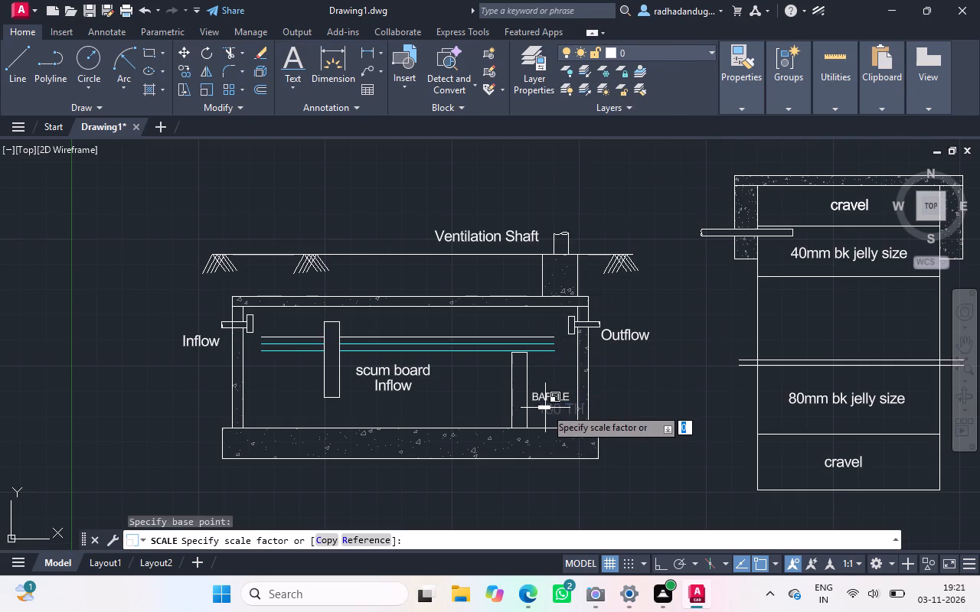
left_click(553, 413)
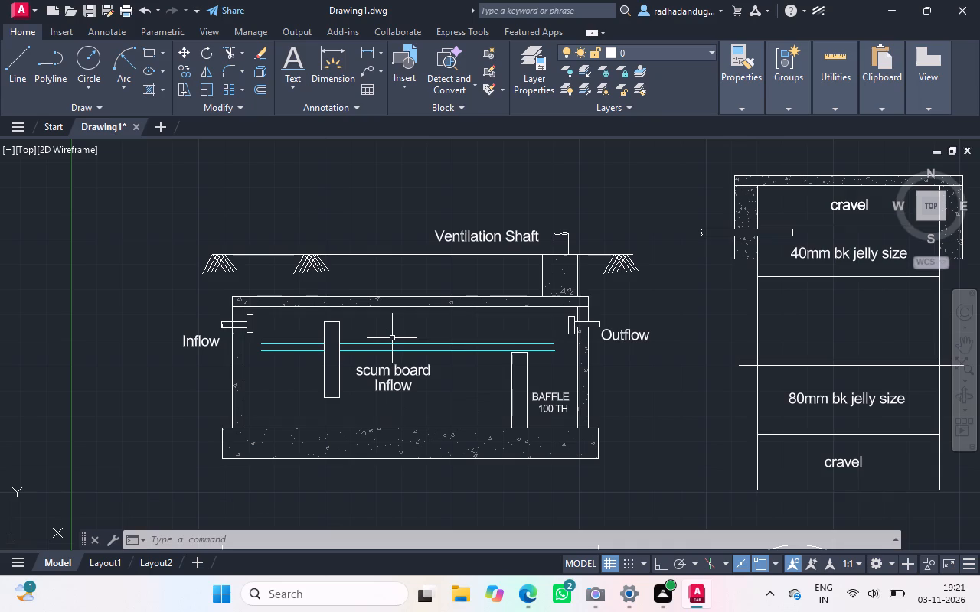
Paste two copies of the "Inflow" label outside the tank's outlet-side wall, one under the other, below the "Outflow" label.
left_click(606, 397)
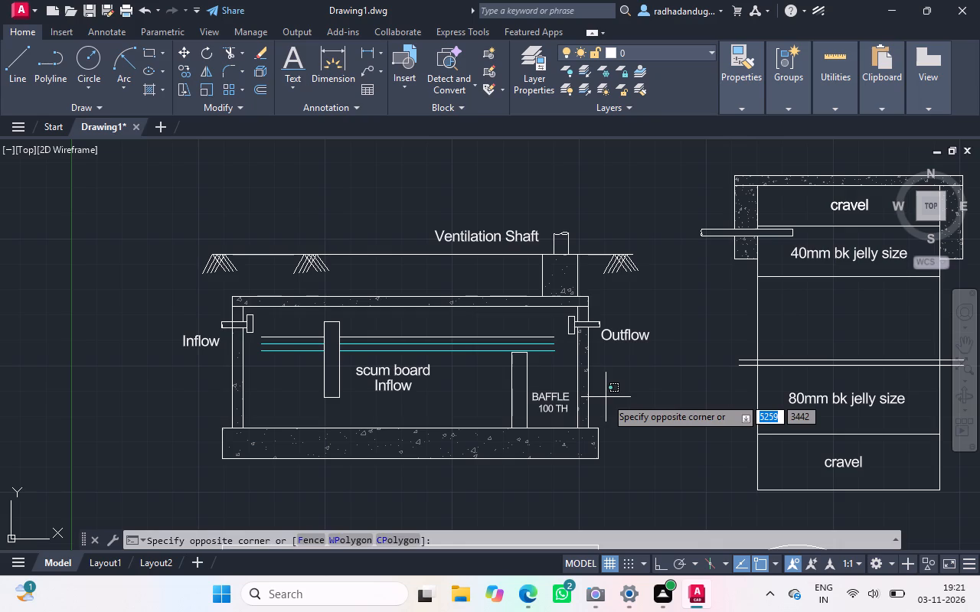
key("ctrl+v")
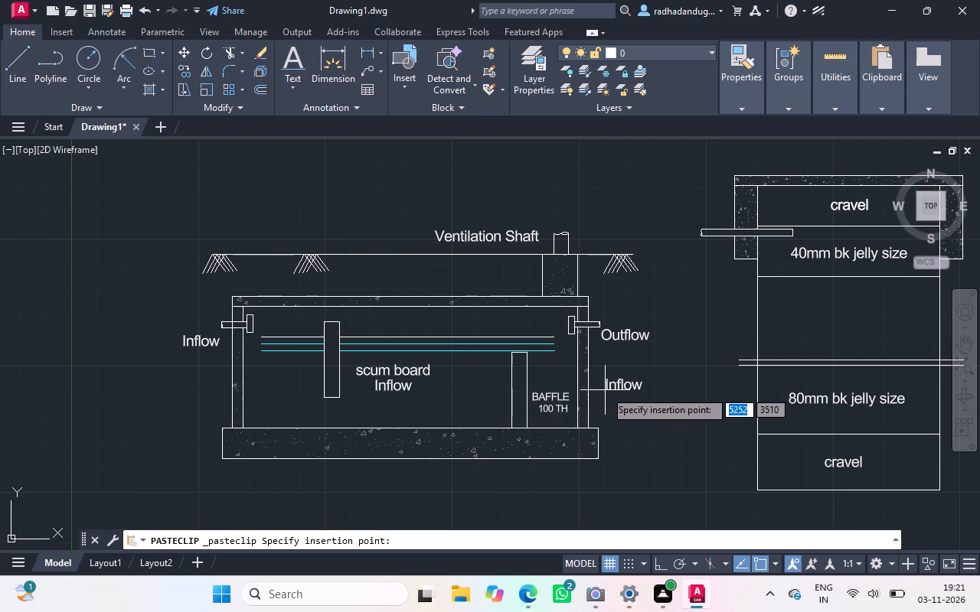
left_click(605, 390)
left_click(618, 405)
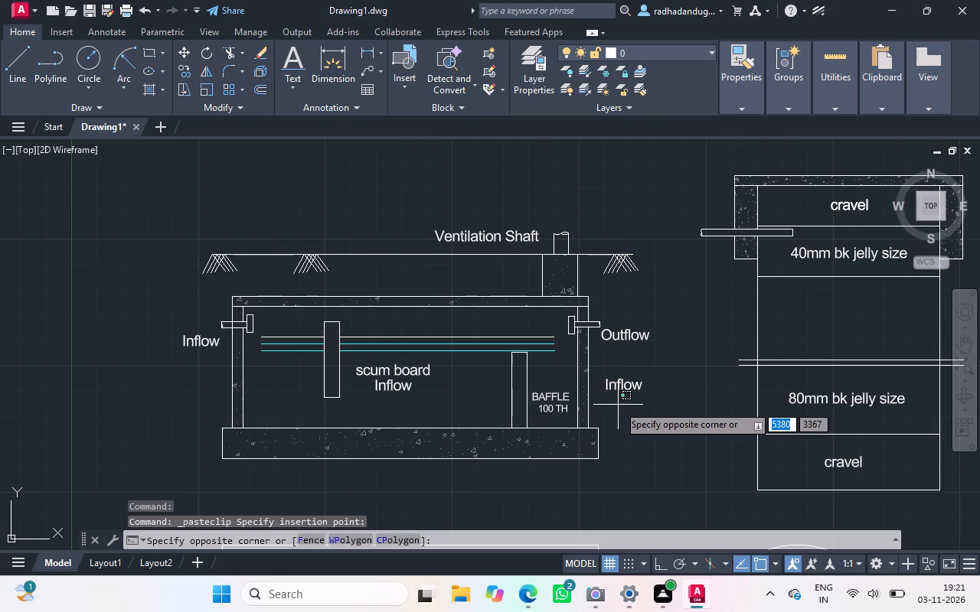
key("ctrl+v")
left_click(618, 405)
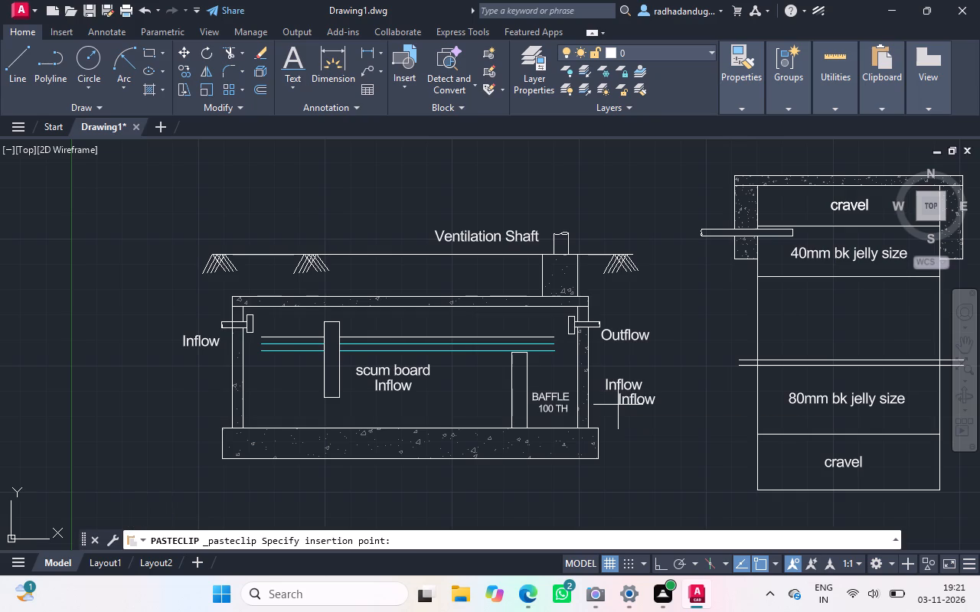
Change the upper pasted "Inflow" label outside the outlet-side wall to "Brick Well".
double_click(622, 383)
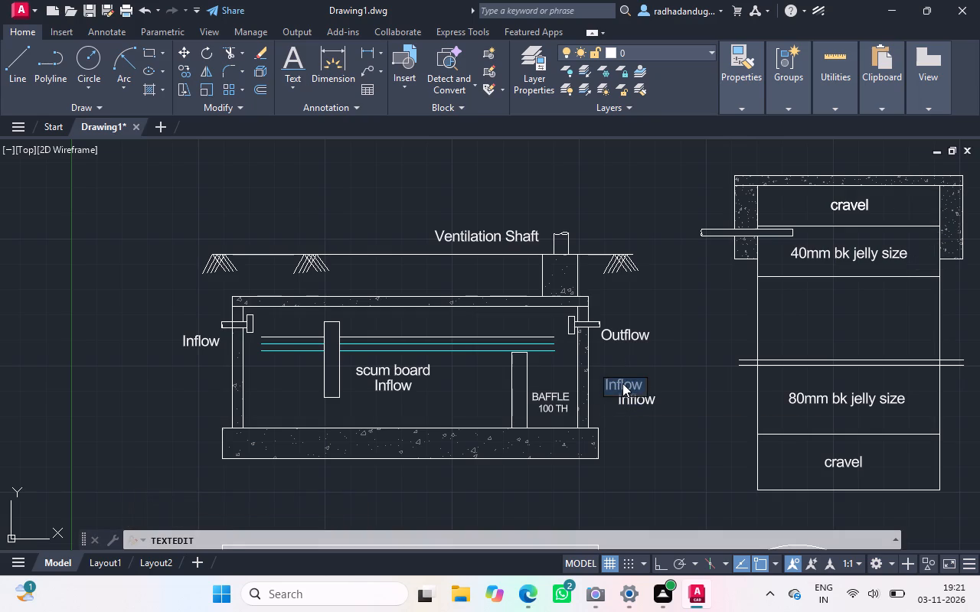
key("b")
key("r")
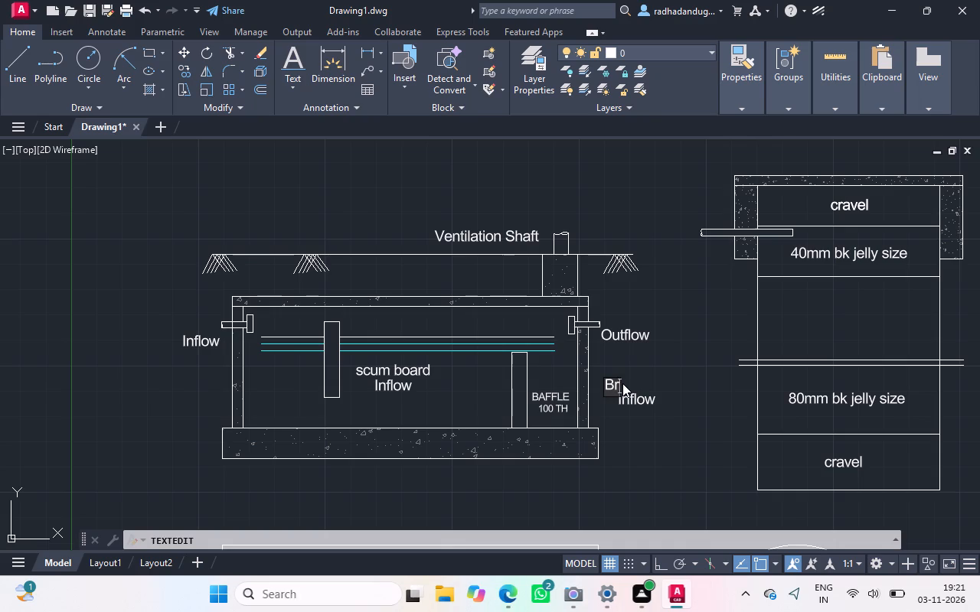
key("i")
key("c")
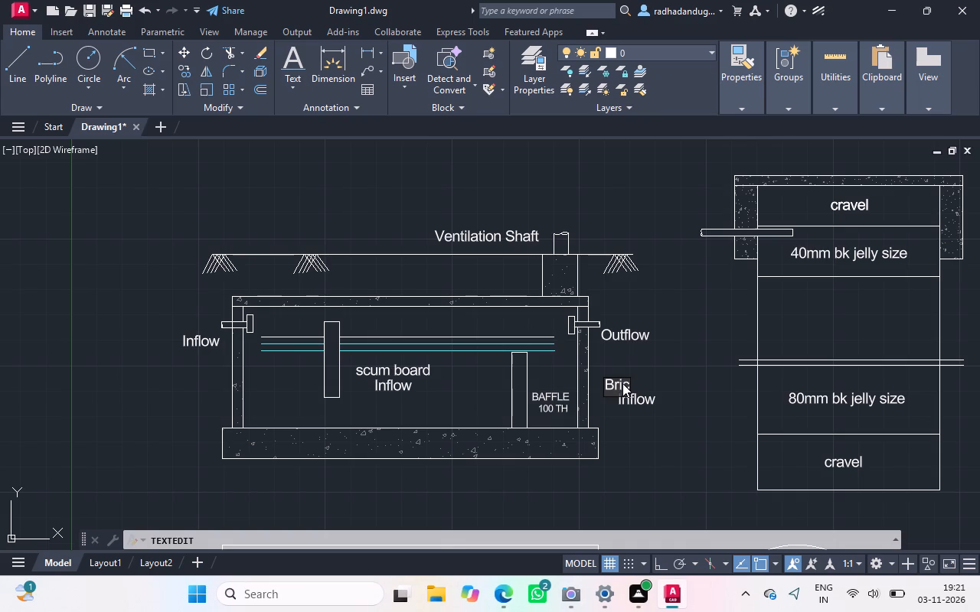
type("k")
key("space")
key("w")
key("e")
type("ll")
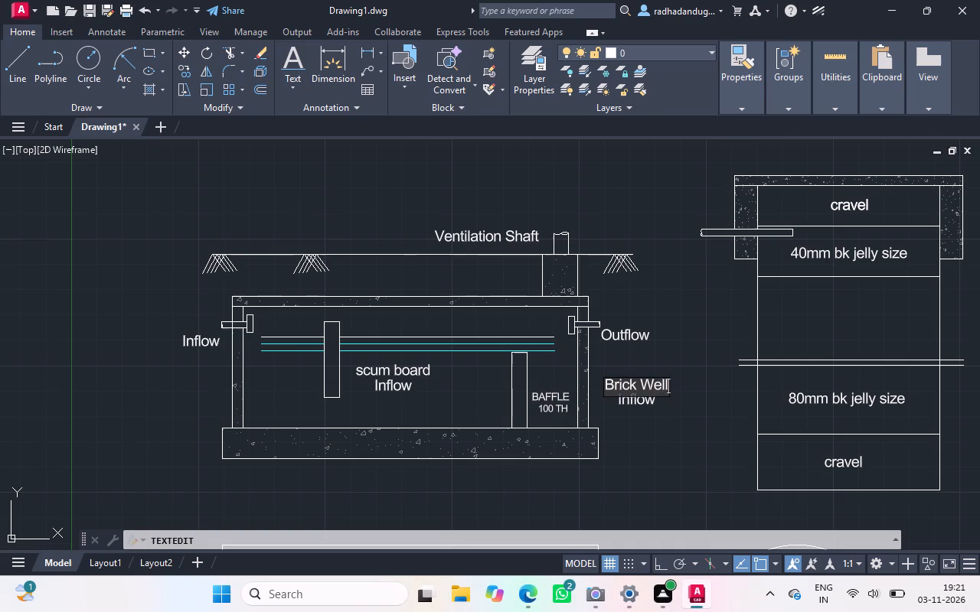
left_click(639, 399)
Change the "Inflow" label below "Brick Well" to "230 thick".
double_click(639, 399)
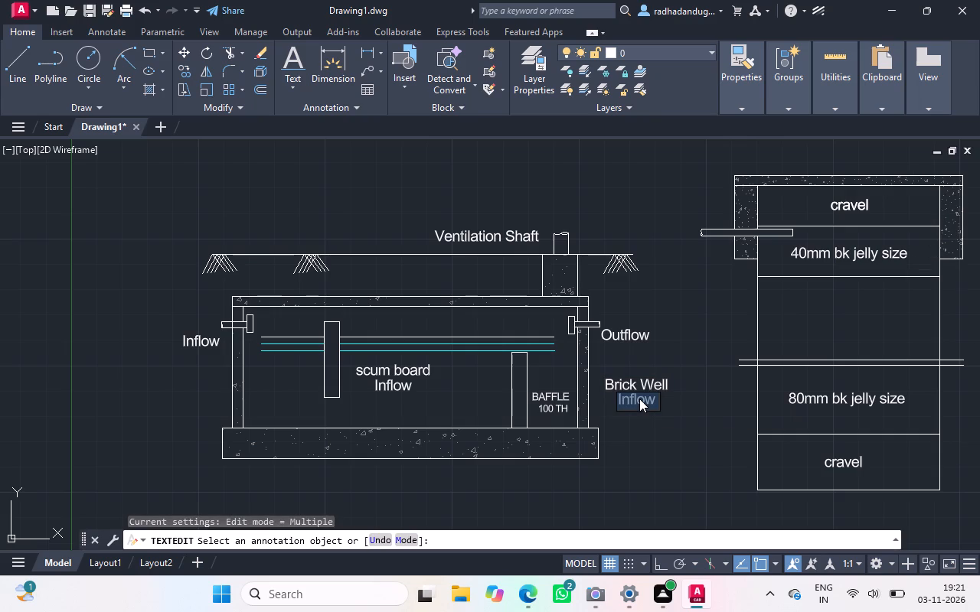
type("23")
type("0 thiv")
key("BackSpace")
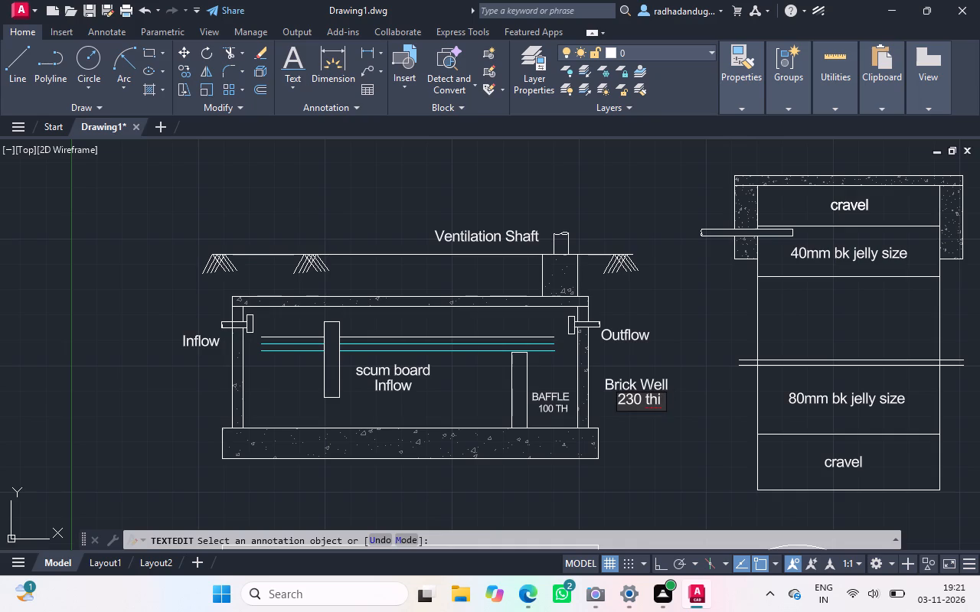
type("ck")
left_click(691, 369)
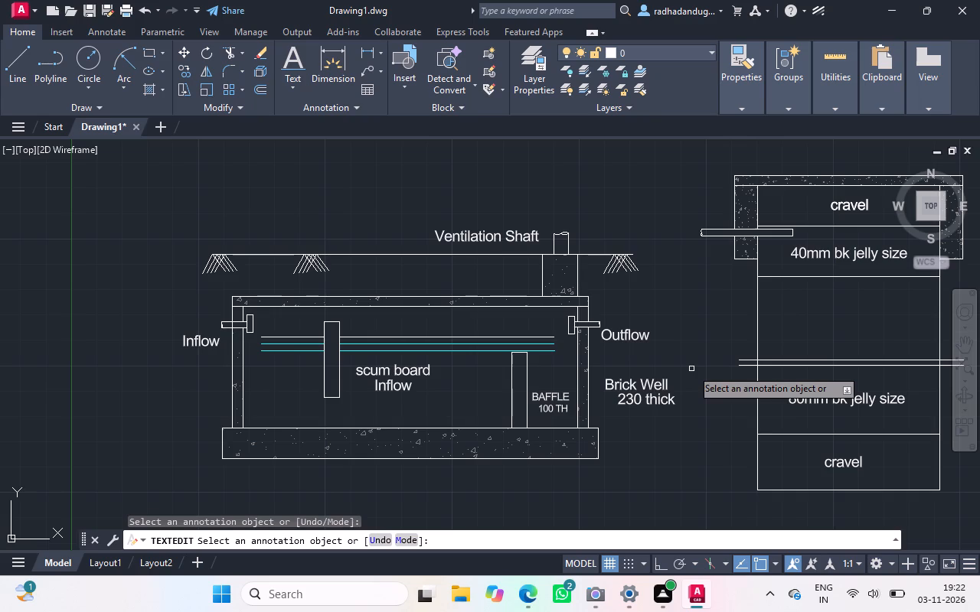
Paste a copy of the "Inflow" label beside the outlet end of the tank's top slab, above the "Outflow" label.
left_click(602, 306)
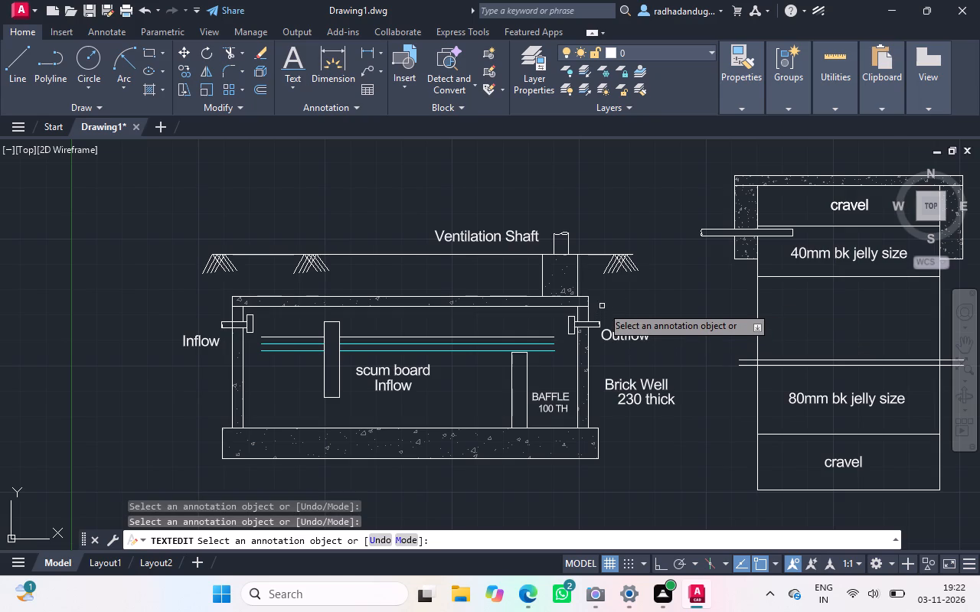
key("ctrl+v")
left_click(602, 306)
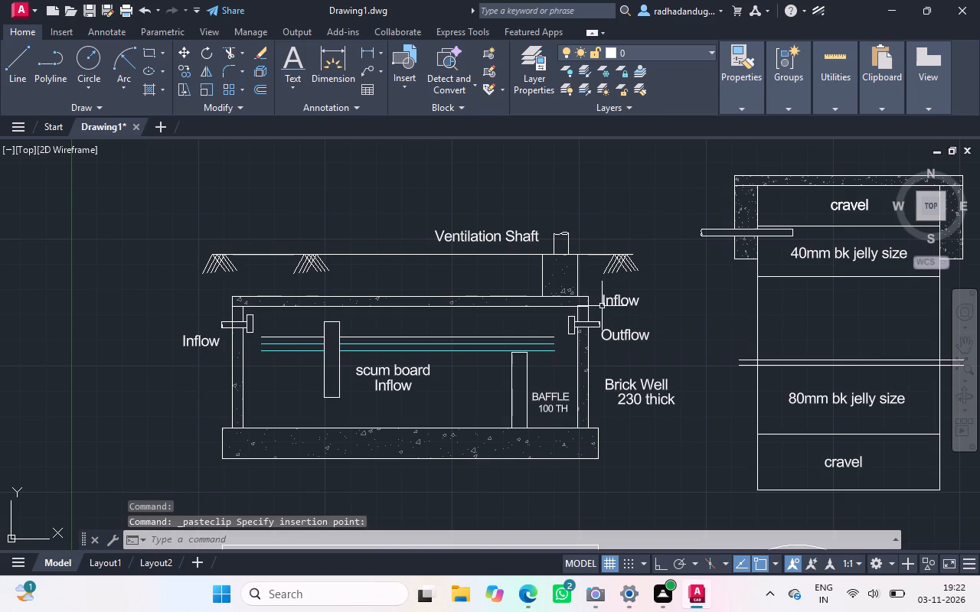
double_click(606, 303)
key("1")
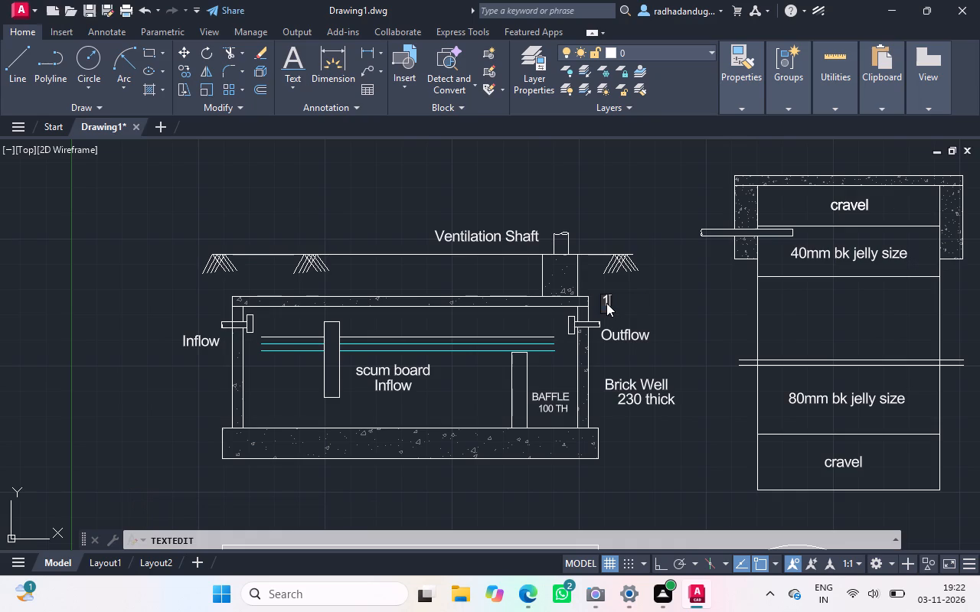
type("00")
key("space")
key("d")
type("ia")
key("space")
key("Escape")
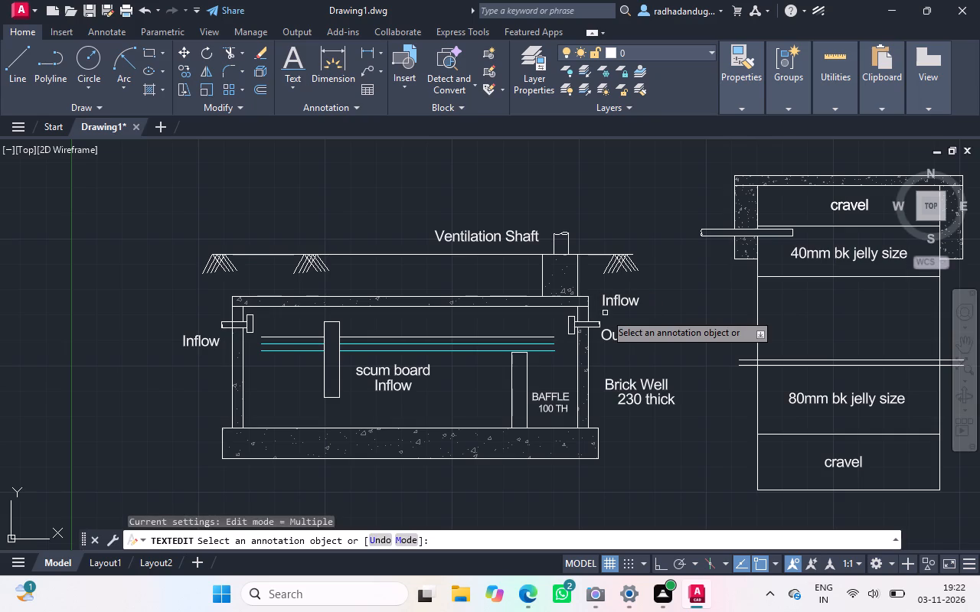
Change the "Inflow" label beside the outlet end of the top slab to "100 dia stone".
left_click(619, 298)
left_click(619, 298)
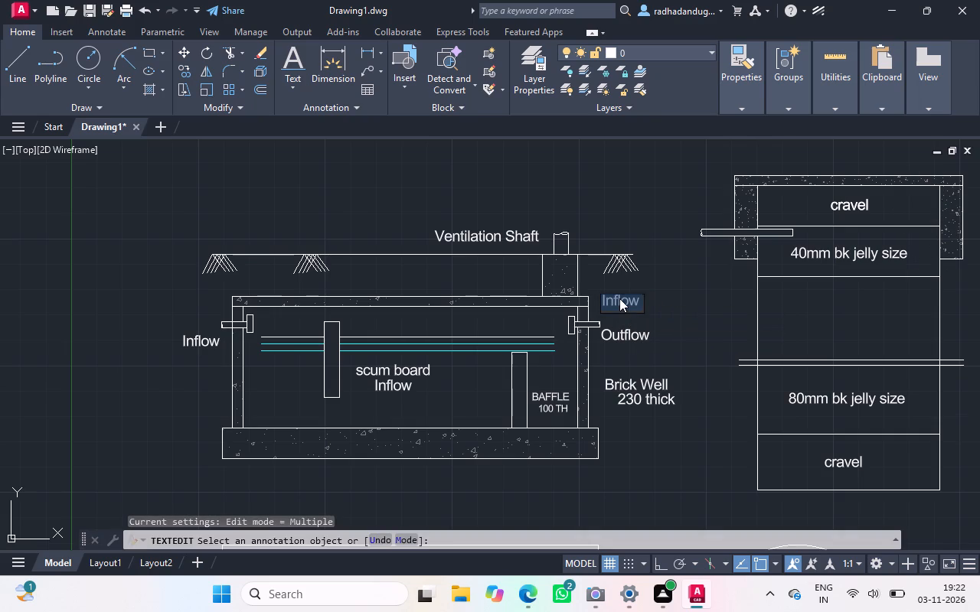
key("1")
type("00 d")
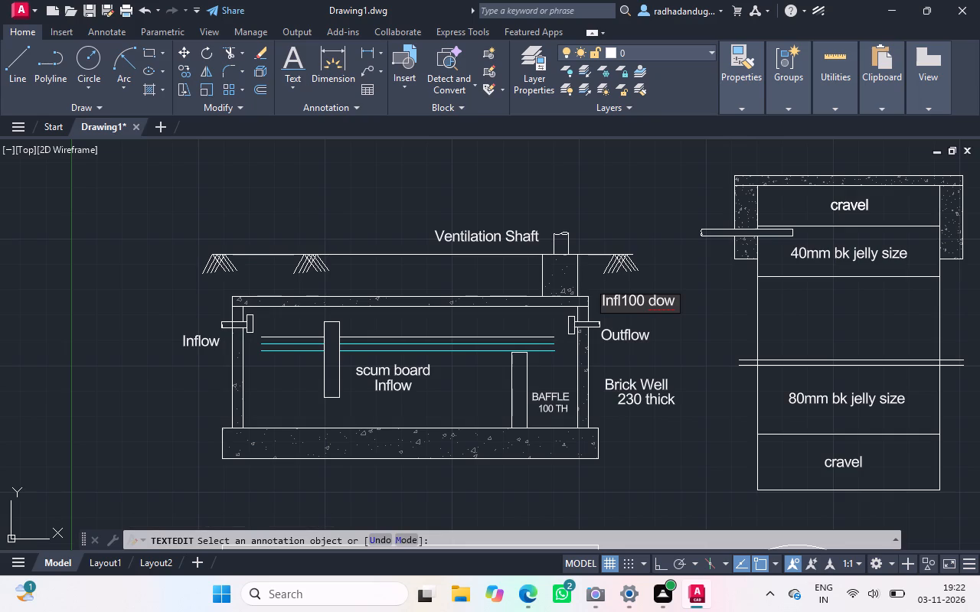
key("BackSpace")
key("BackSpace")
key("BackSpace")
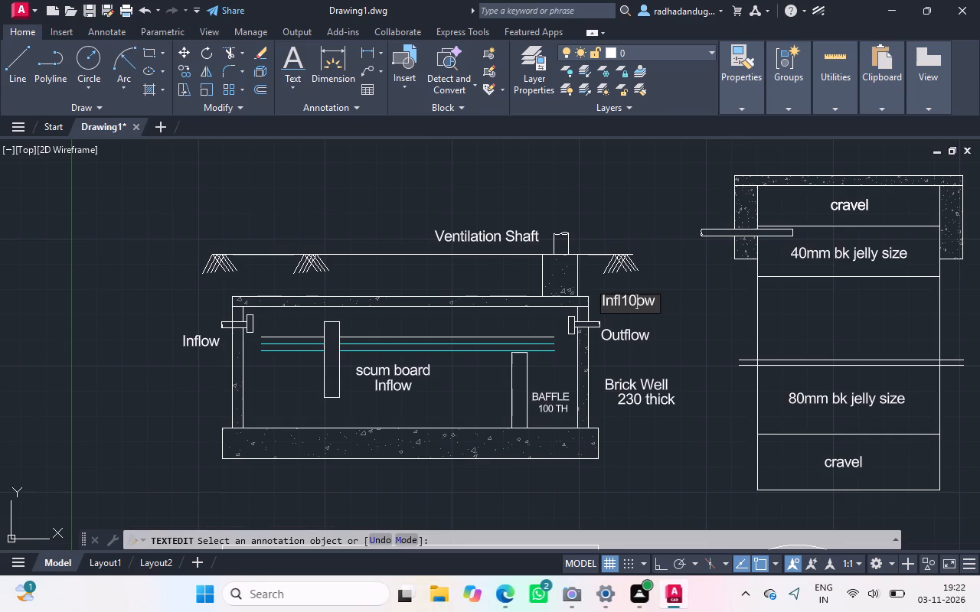
key("BackSpace")
key("Right")
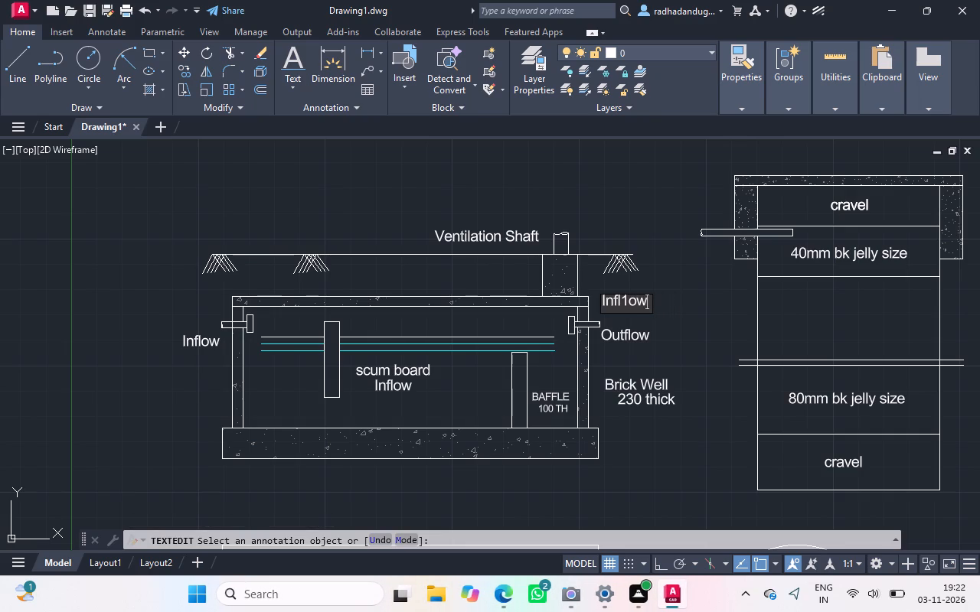
key("Right")
key("BackSpace")
key("BackSpace")
key("BackSpace")
key("BackSpace")
key("BackSpace")
key("BackSpace")
key("BackSpace")
key("1")
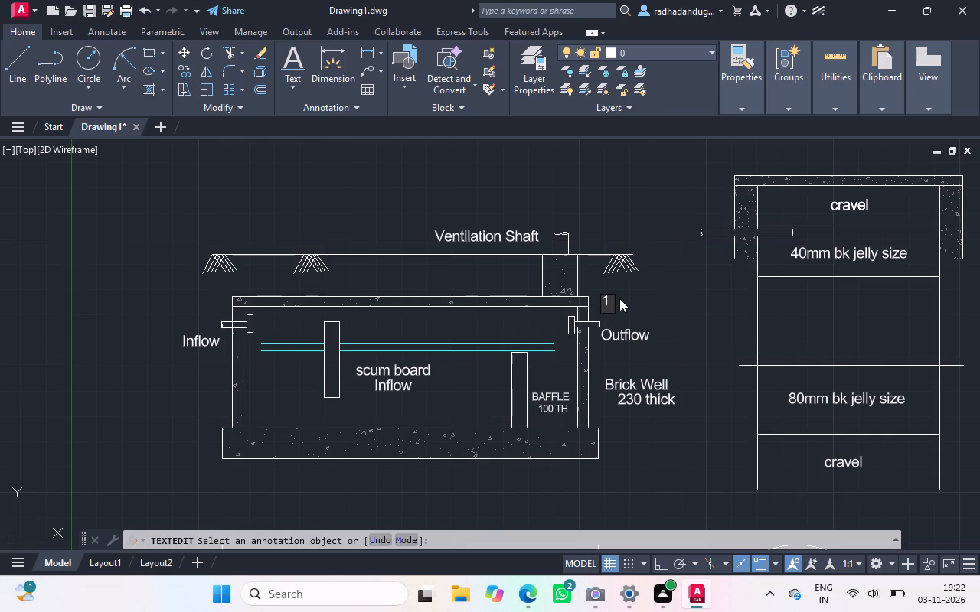
key("o")
key("BackSpace")
type("00")
key("space")
type("dia stone")
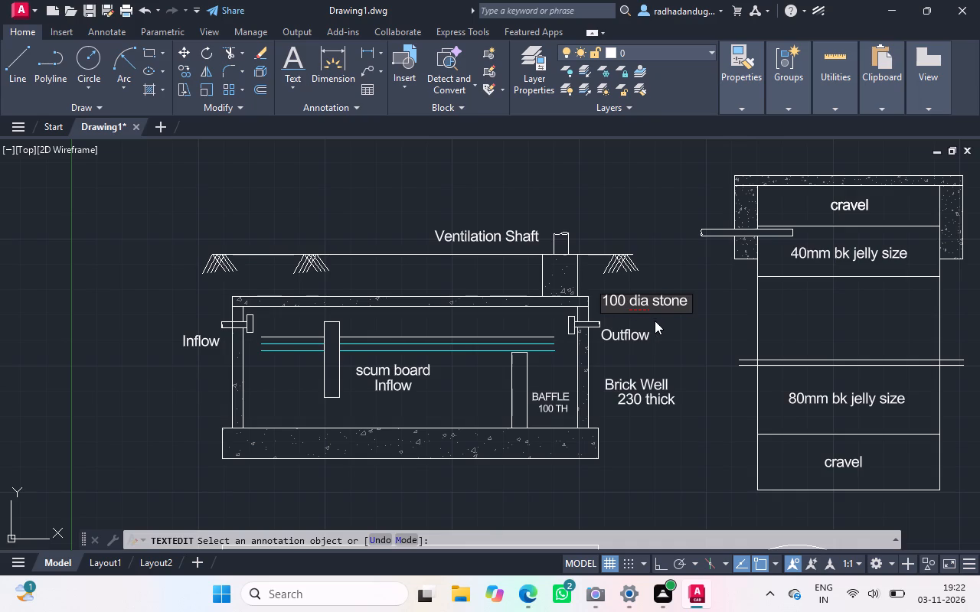
left_click(655, 321)
left_click(635, 314)
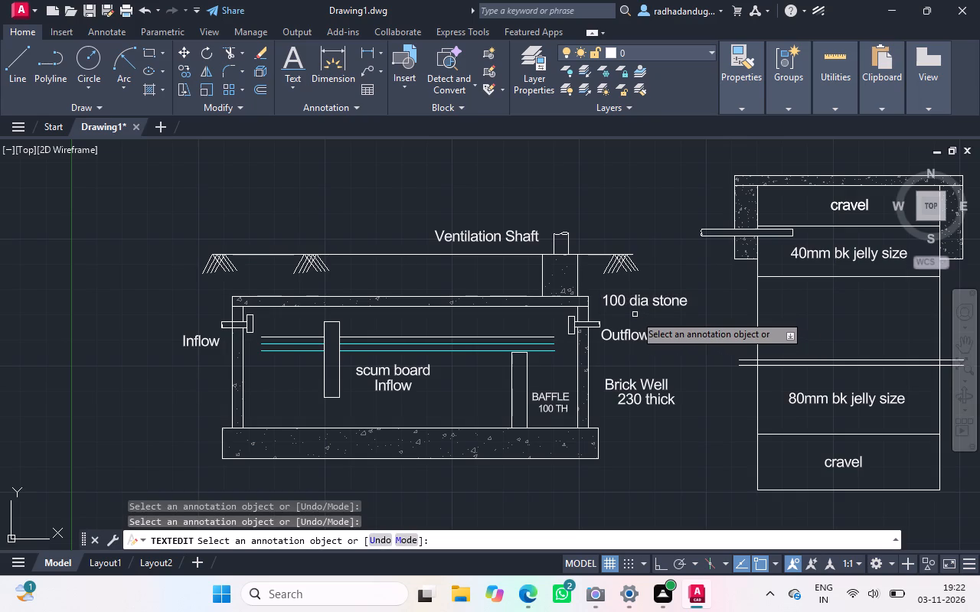
Paste a copy of the "Inflow" label and adjust its position between the "100 dia stone" and "Outflow" labels.
key("ctrl+v")
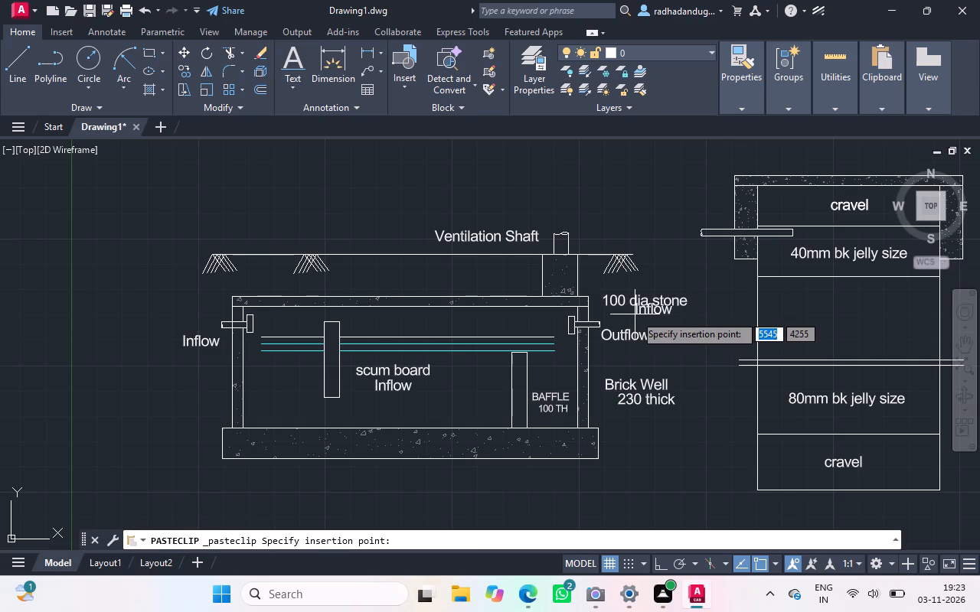
left_click(626, 319)
left_click(630, 318)
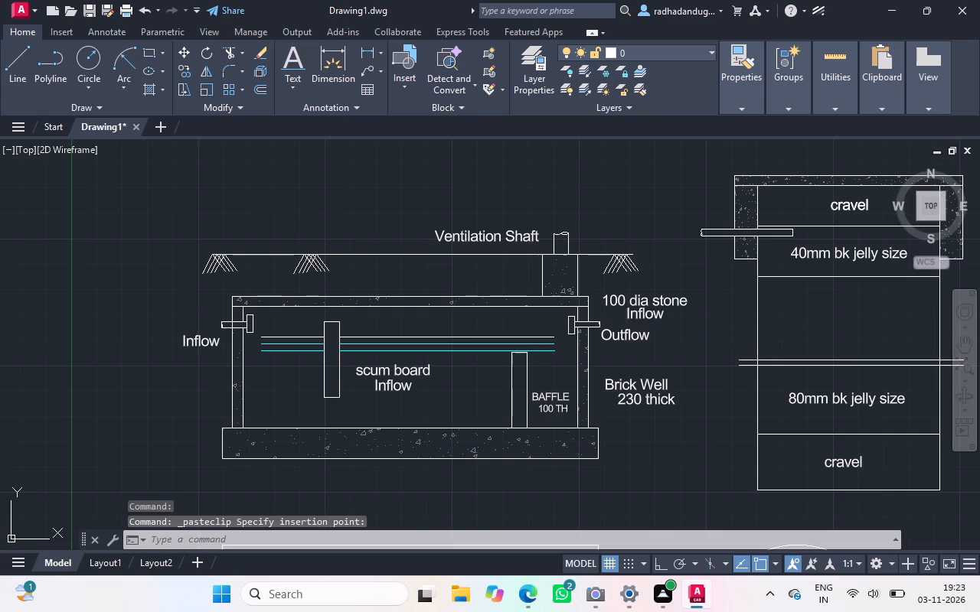
double_click(630, 318)
left_click(630, 318)
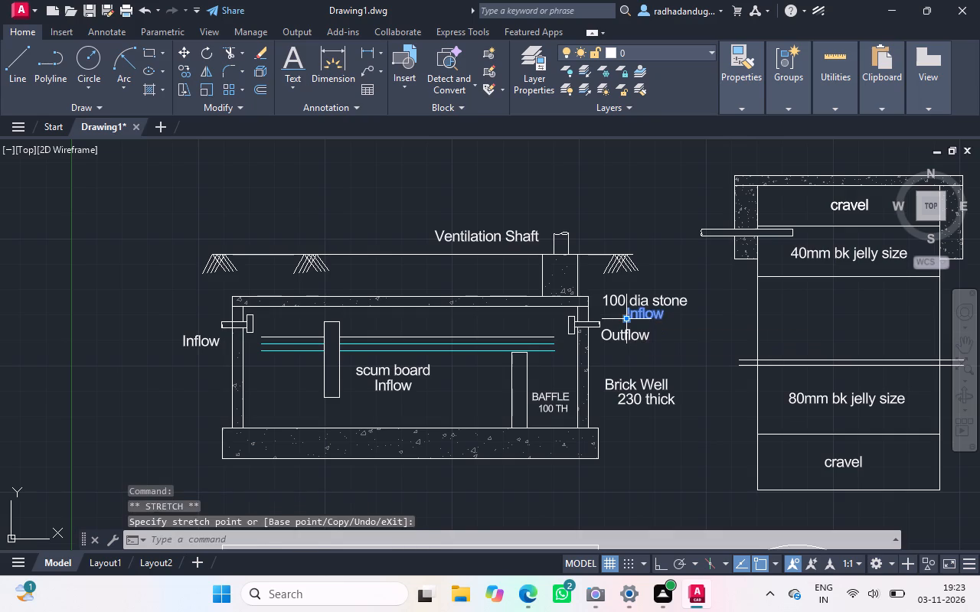
left_click(630, 318)
left_click(637, 317)
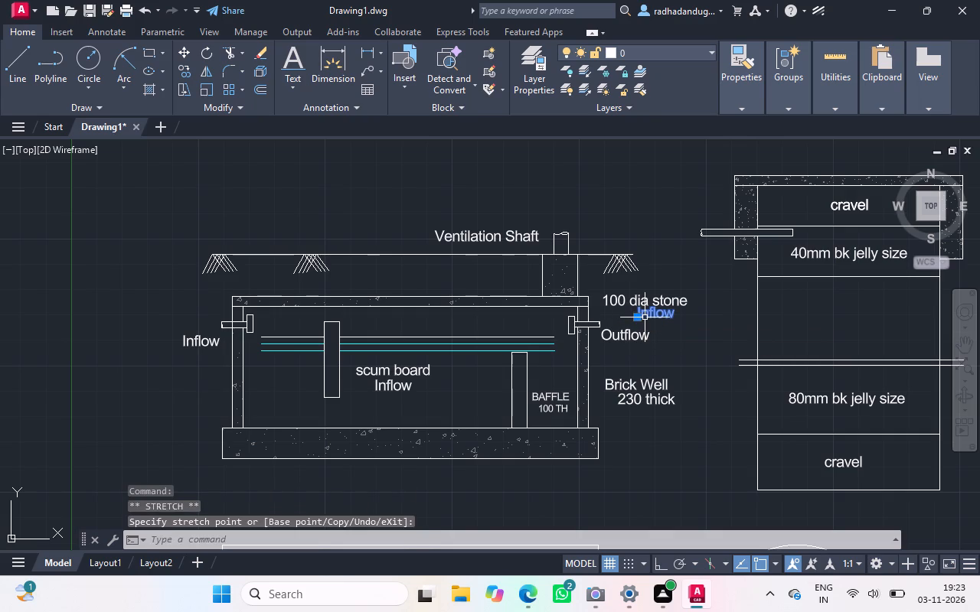
left_click(645, 317)
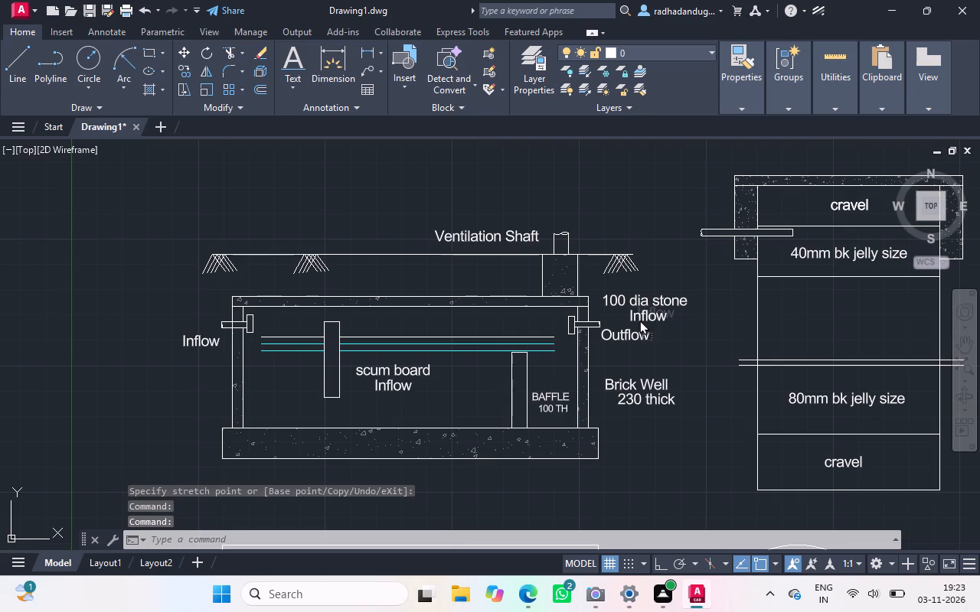
left_click(642, 321)
key("Escape")
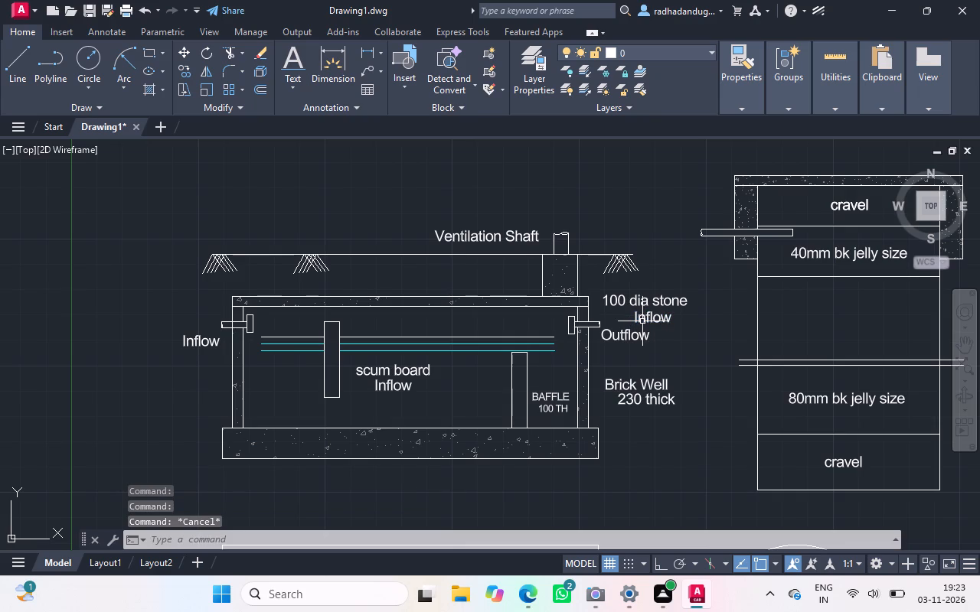
Change the "Inflow" label under "100 dia stone" to "ware pipe".
double_click(648, 317)
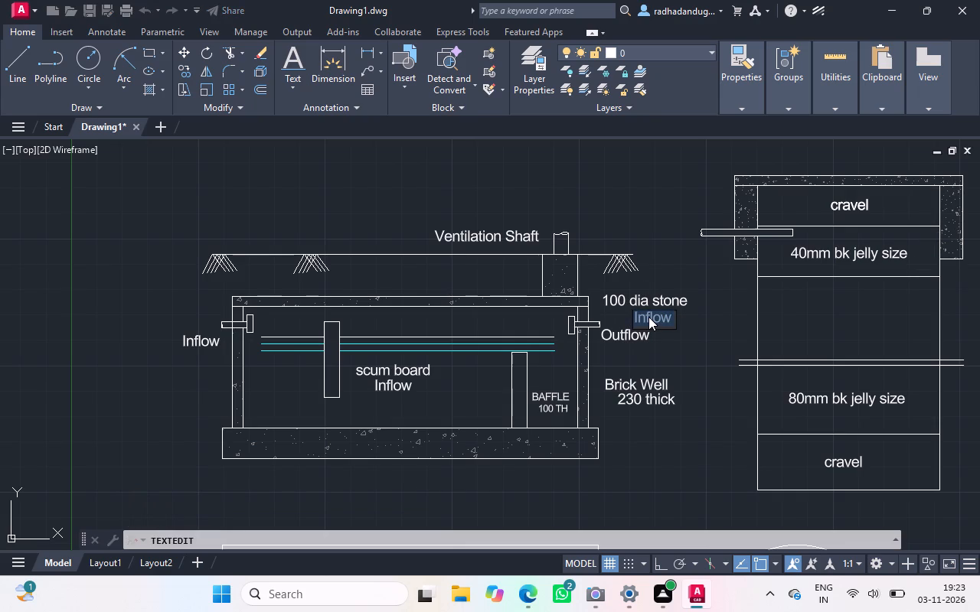
type("ware")
key("space")
type("po")
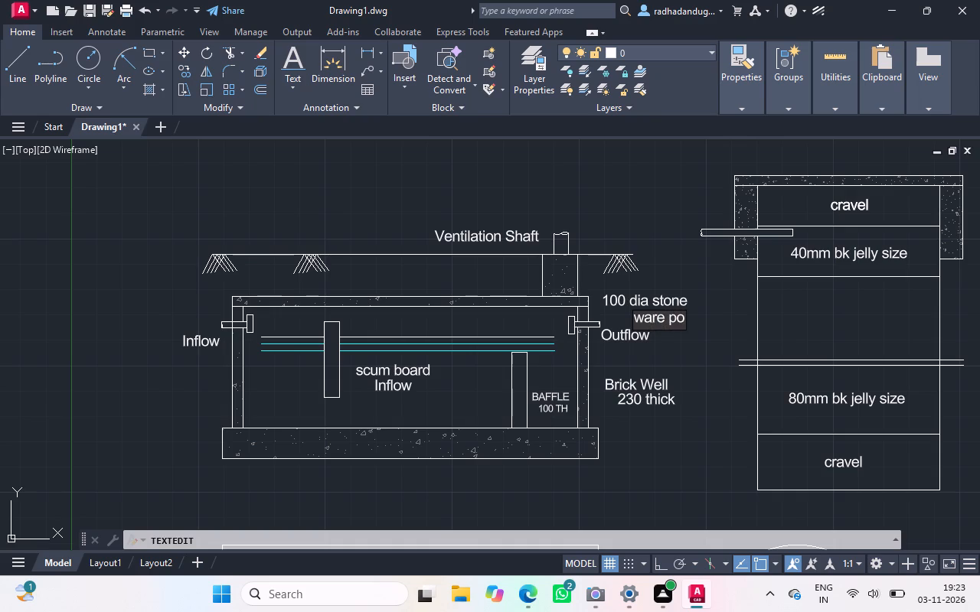
key("BackSpace")
type("ip")
key("e")
left_click(691, 303)
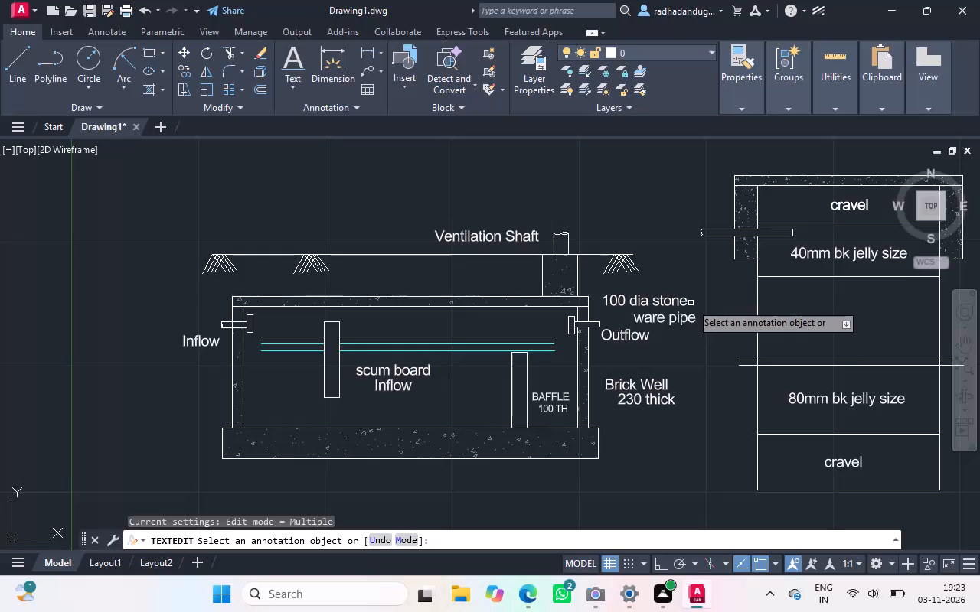
Draw a circle of about 132 radius overlapping the upper edge of the tank's top slab near the inflow end.
left_click(85, 55)
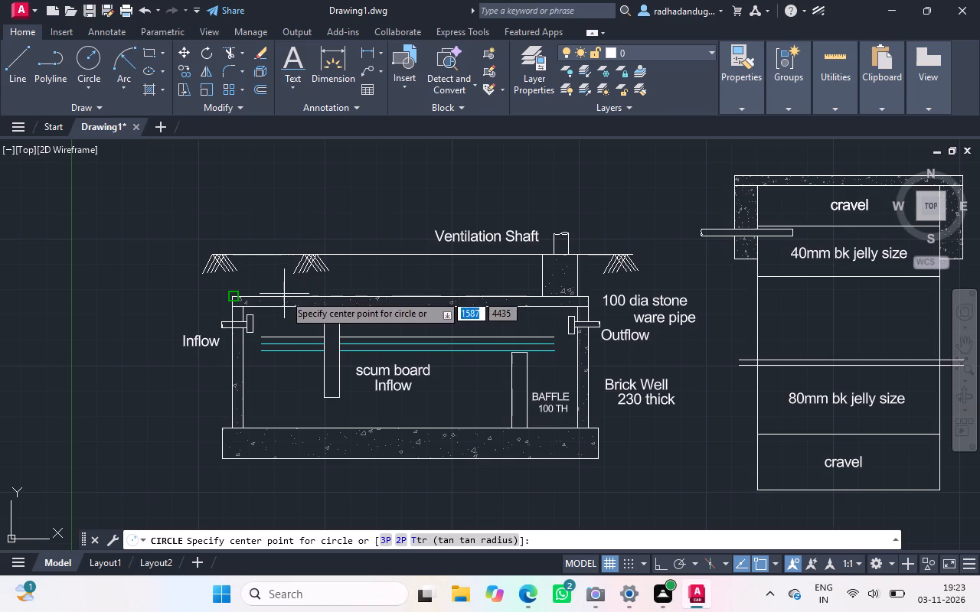
scroll(279, 300, "up", 3, "ctrl")
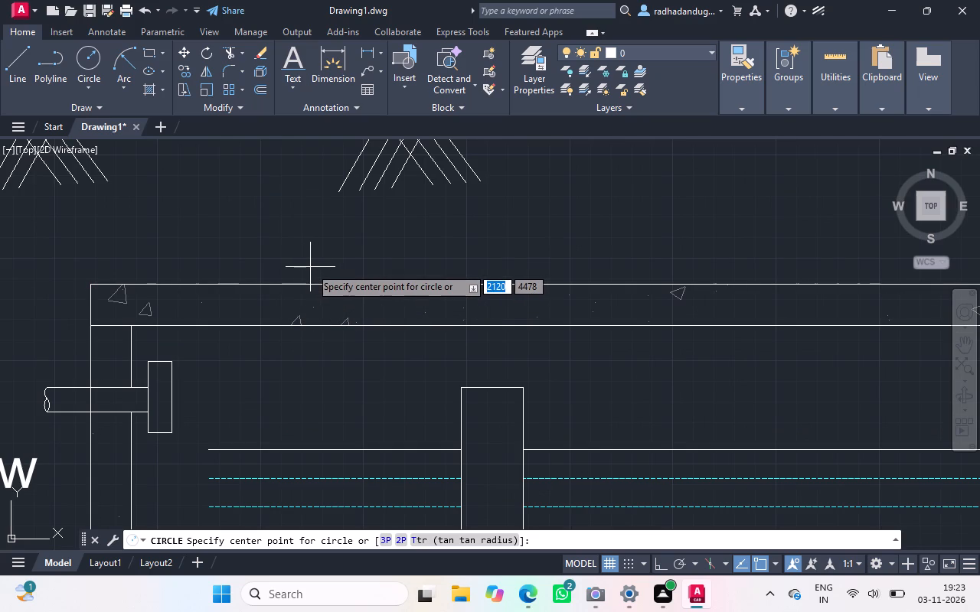
left_click_drag(310, 267, 314, 310)
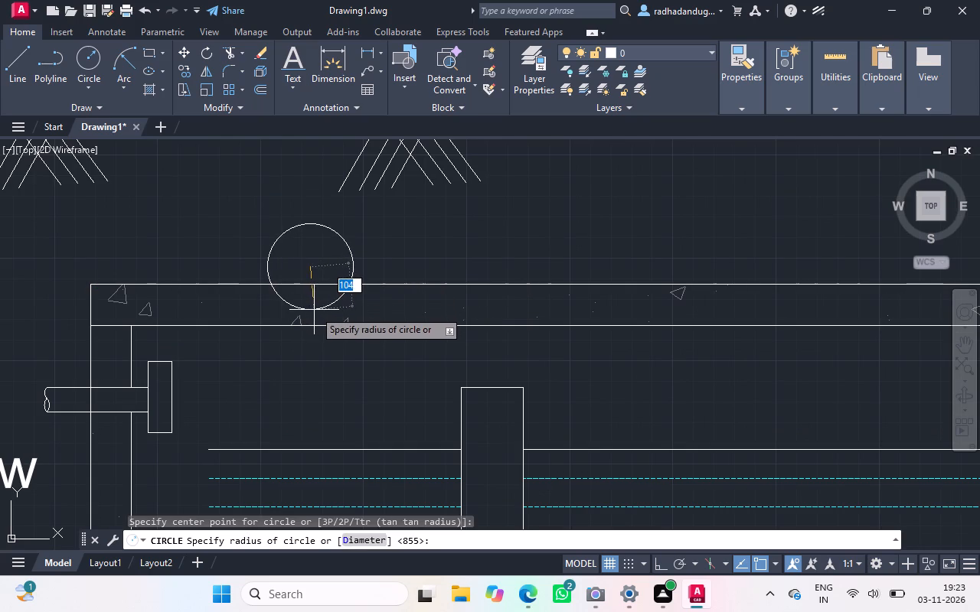
left_click_drag(314, 310, 279, 311)
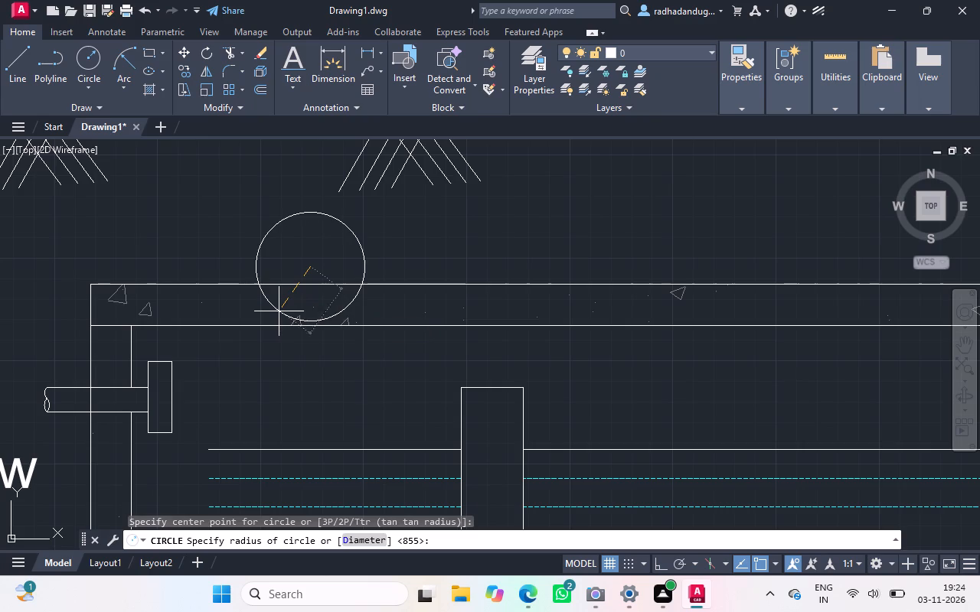
left_click(279, 311)
scroll(279, 311, "down", 2, "ctrl")
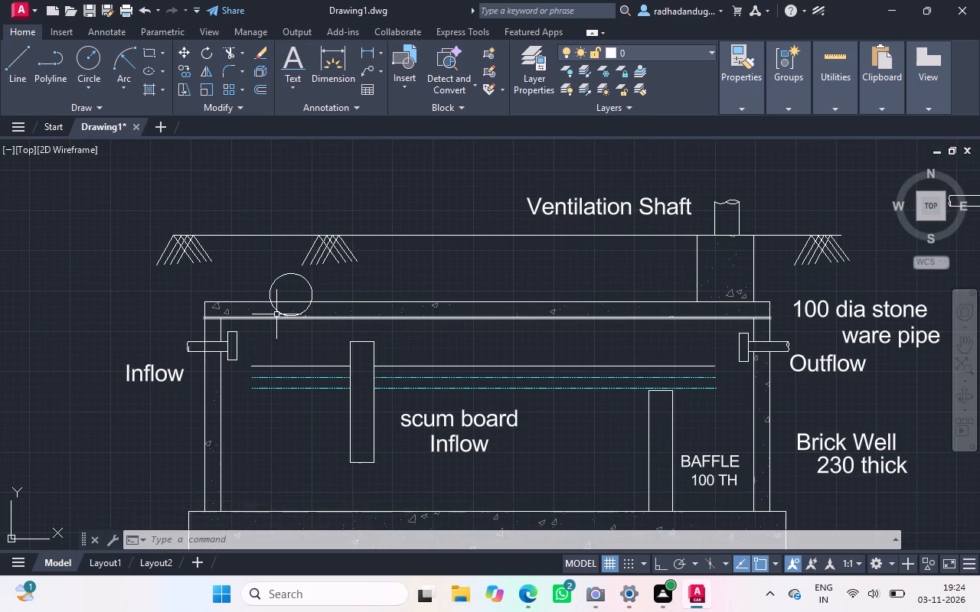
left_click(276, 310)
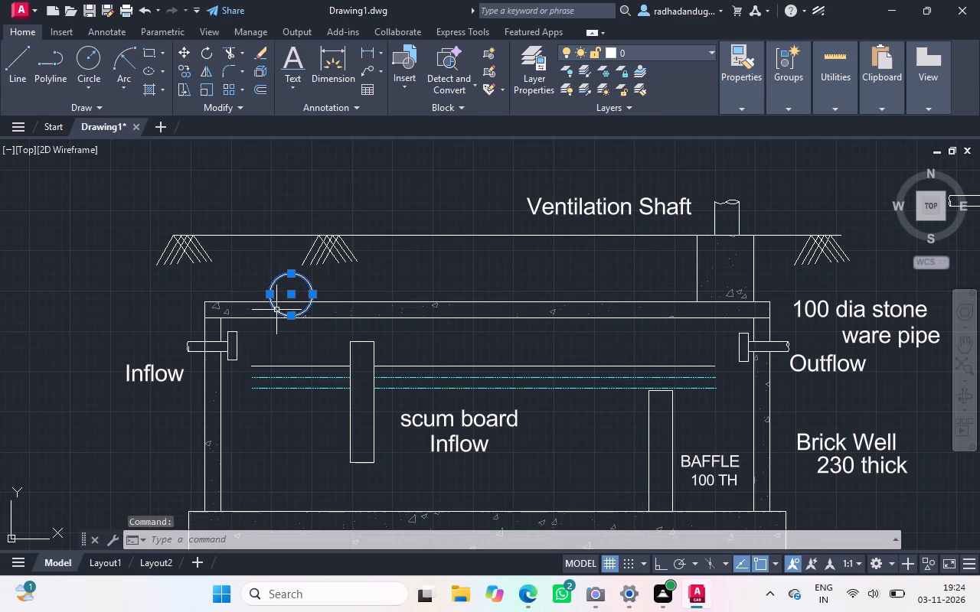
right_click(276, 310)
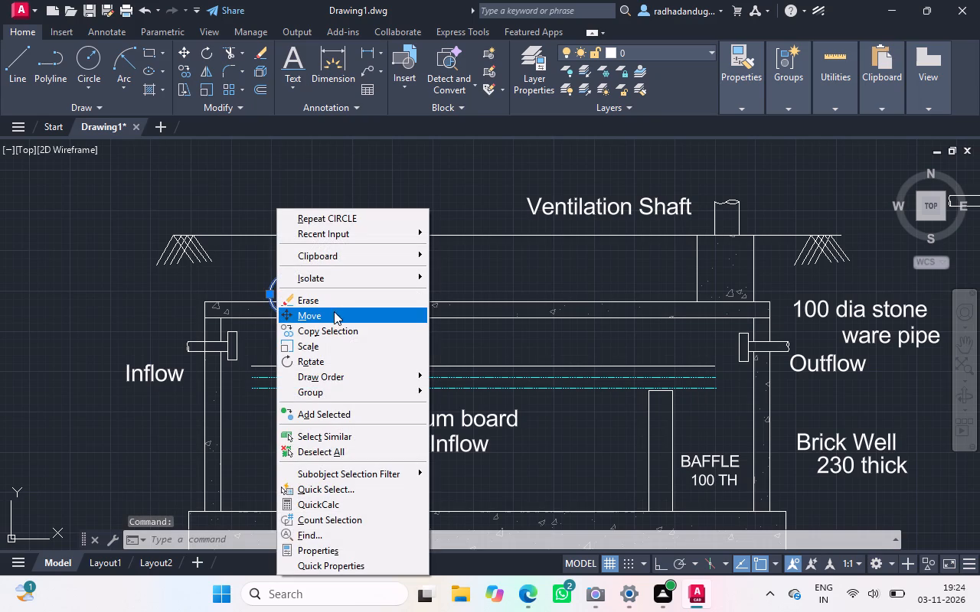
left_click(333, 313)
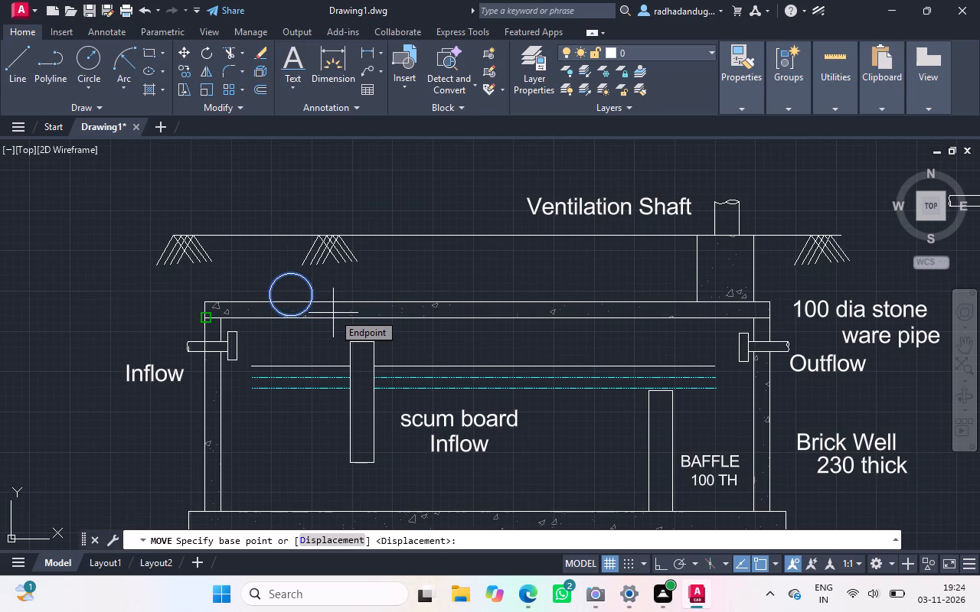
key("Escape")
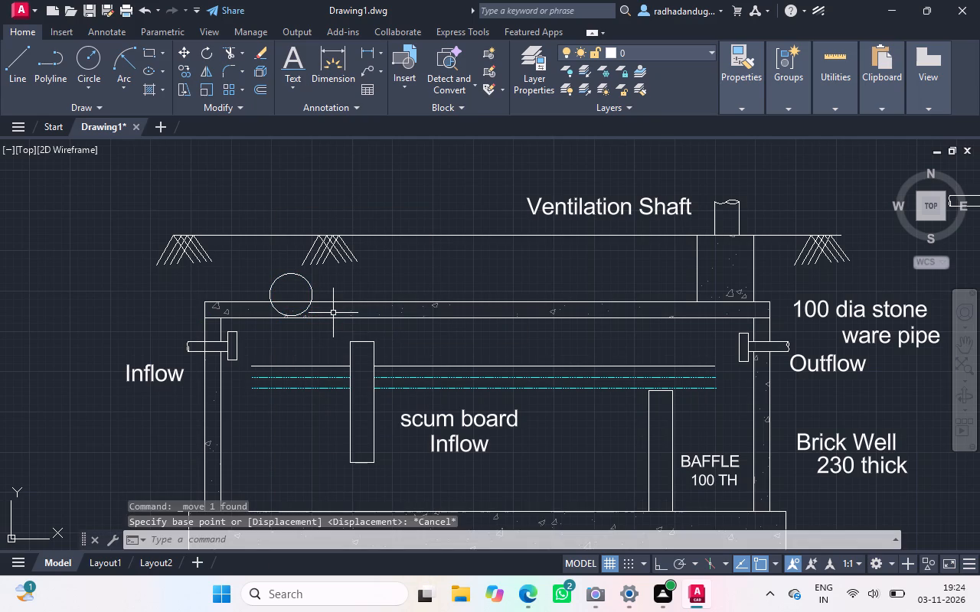
Copy the circle on the tank's top slab about 1330 along the slab towards the ventilation shaft.
left_click(312, 291)
right_click(312, 291)
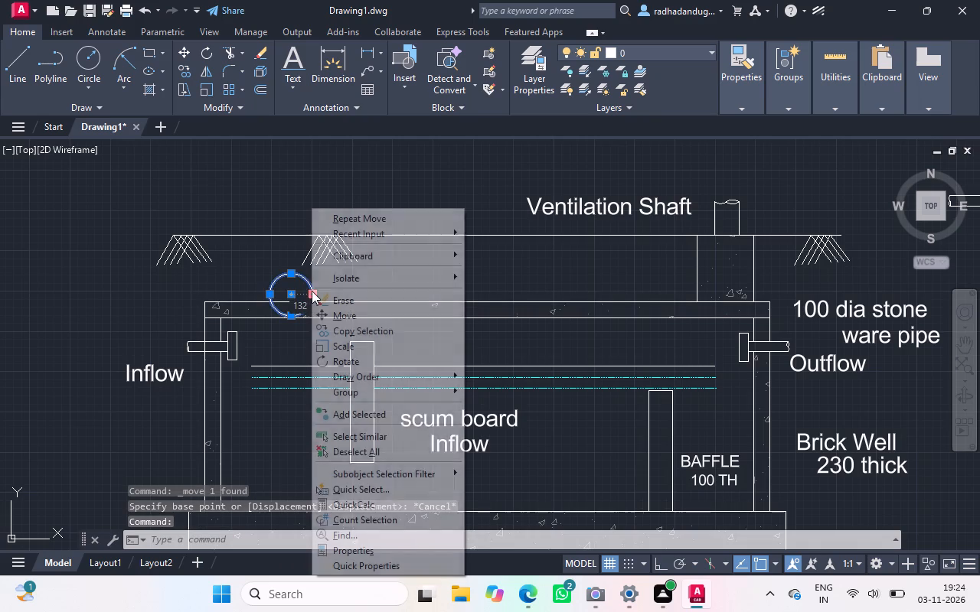
left_click(341, 332)
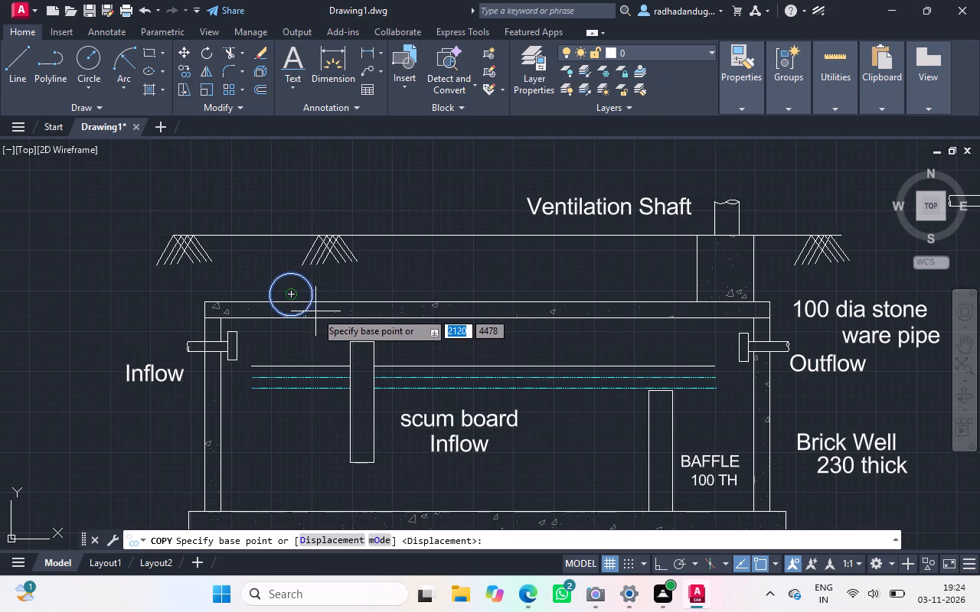
left_click_drag(311, 291, 465, 284)
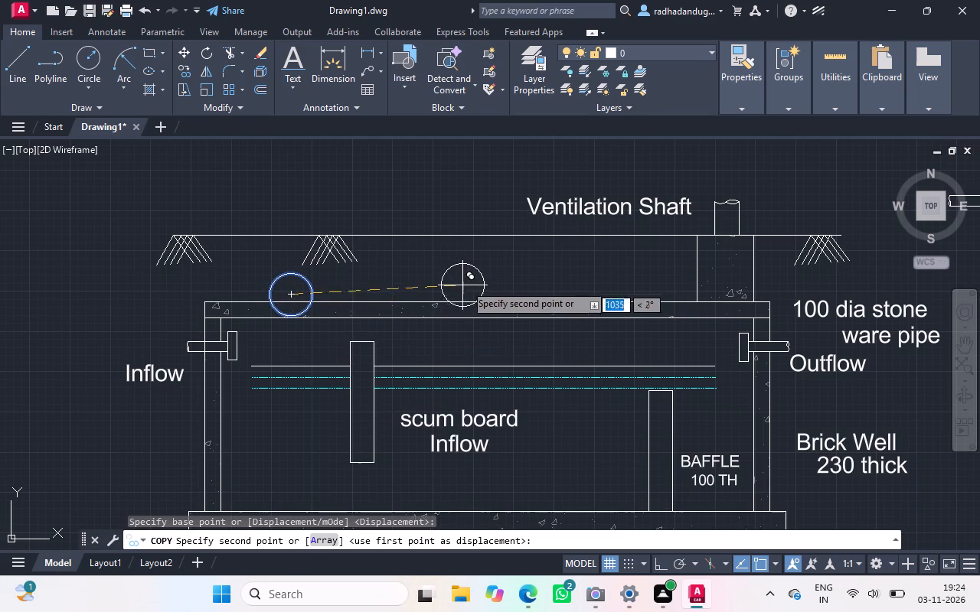
left_click_drag(465, 284, 500, 285)
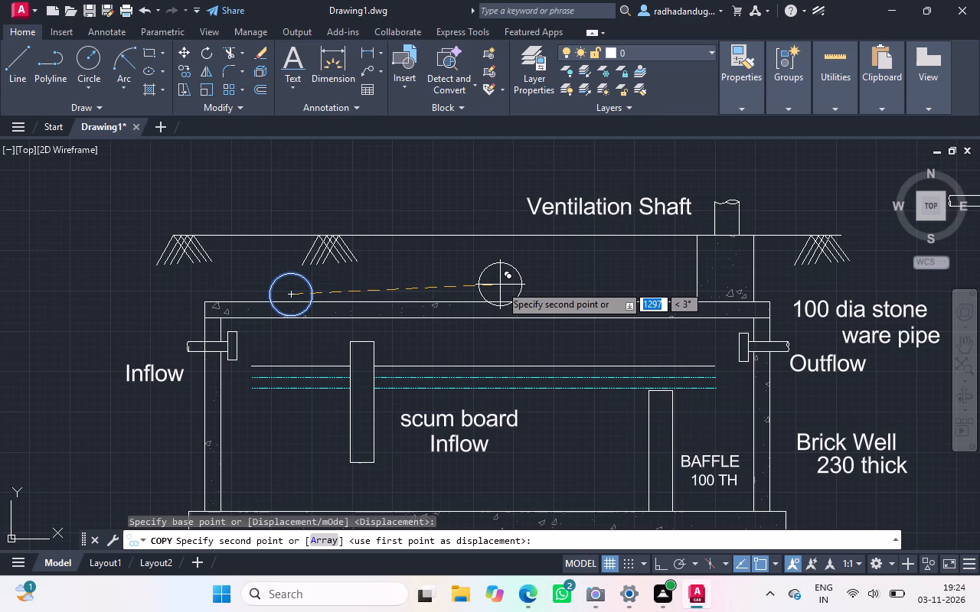
scroll(504, 298, "up", 3, "ctrl")
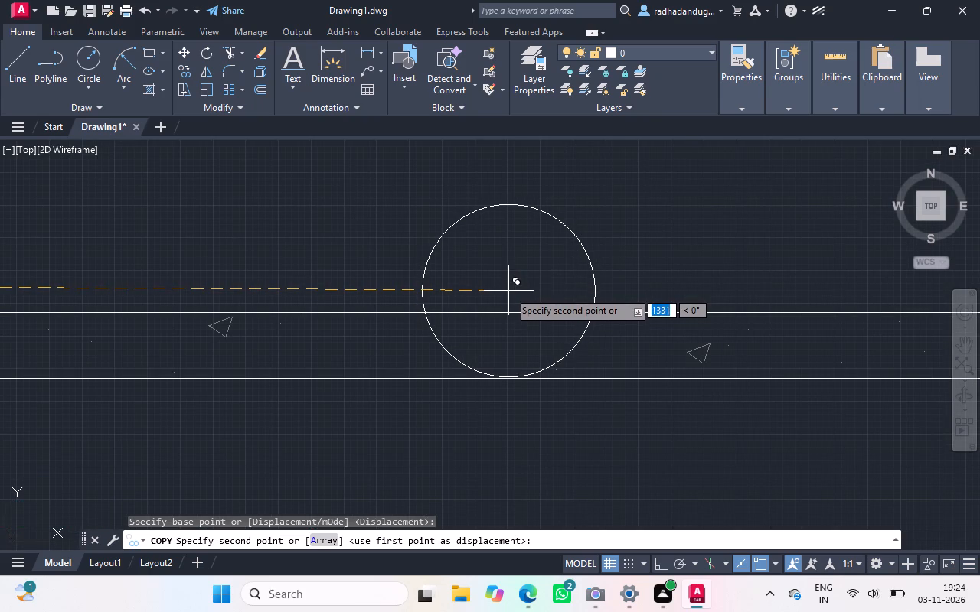
left_click(508, 290)
scroll(508, 290, "down", 2, "ctrl")
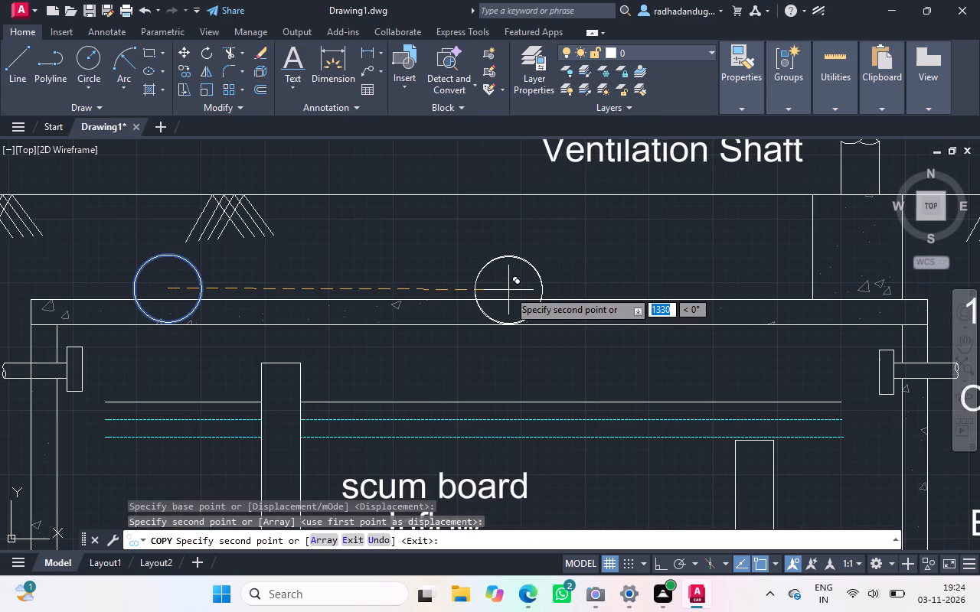
scroll(508, 290, "down", 1, "ctrl")
key("Escape")
key("Escape")
key("Escape")
key("Escape")
key("Escape")
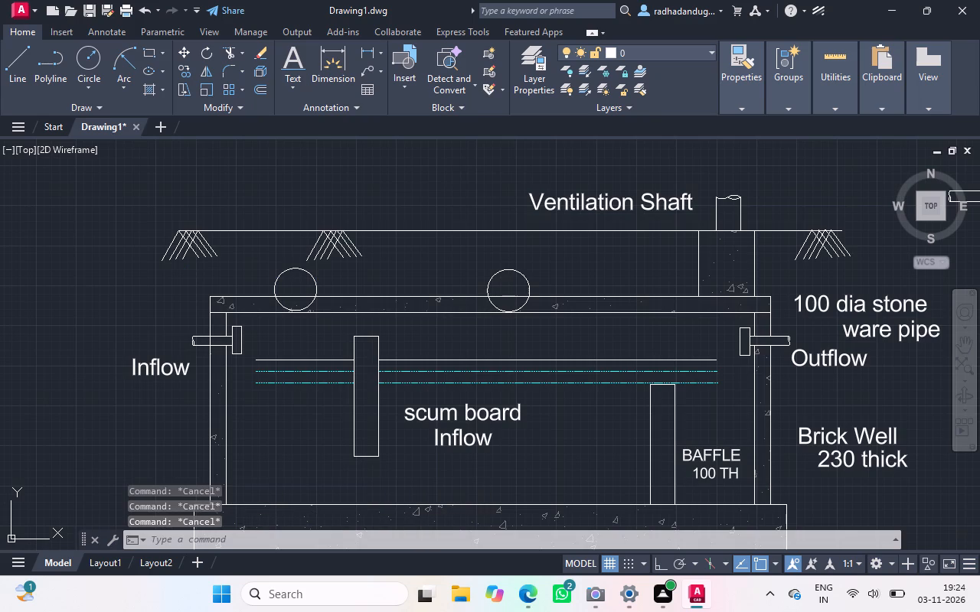
Trim away the parts of both circles below the top slab's upper edge, leaving arcs above it.
type("tr")
key("space")
key("space")
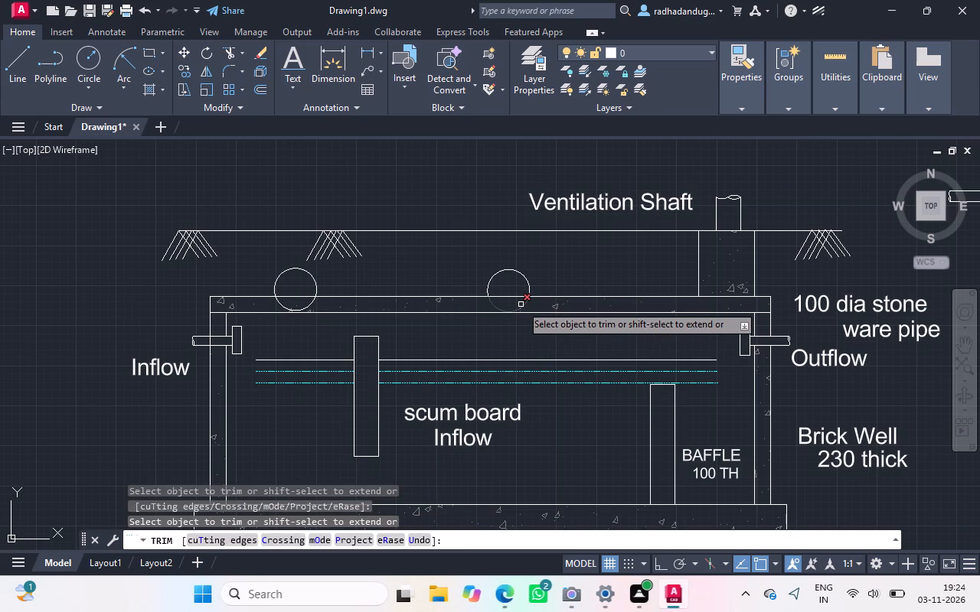
scroll(521, 304, "up", 4, "ctrl")
left_click(533, 302)
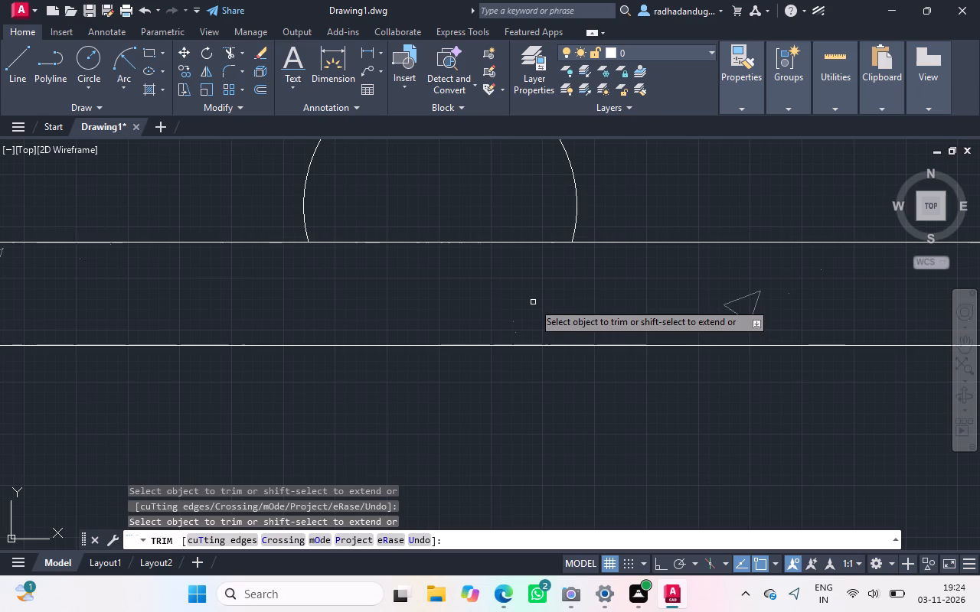
scroll(388, 295, "down", 4, "ctrl")
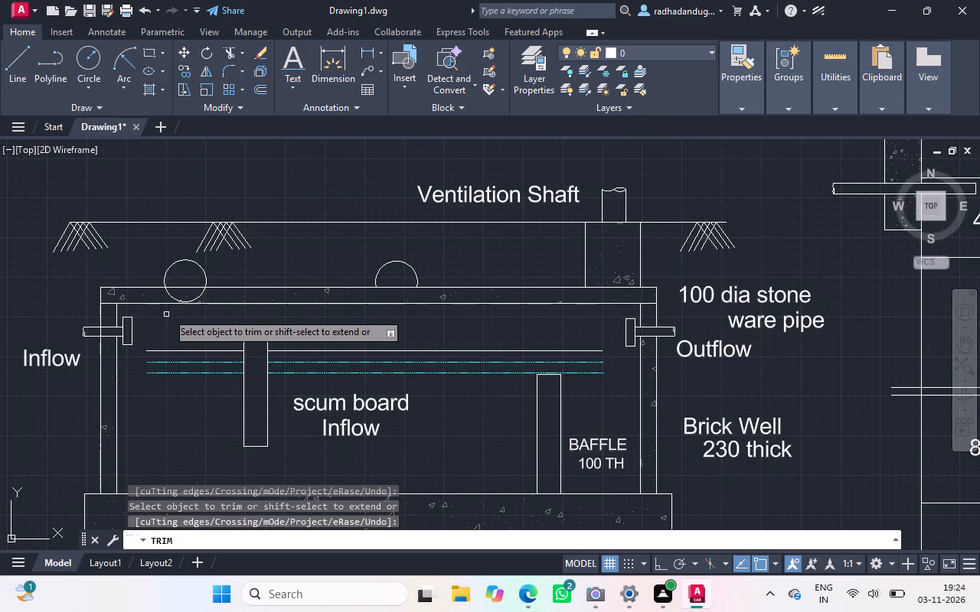
left_click(172, 298)
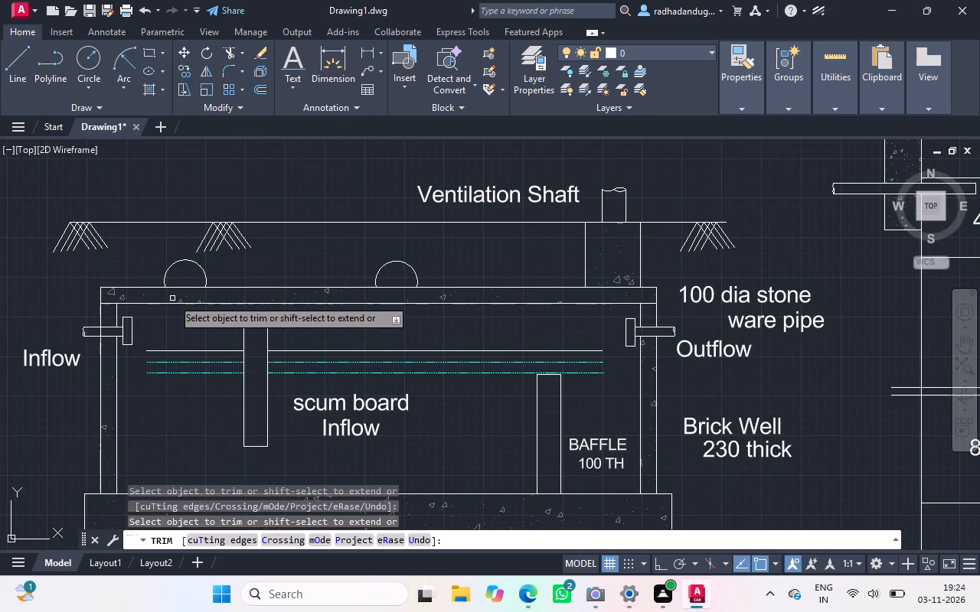
scroll(172, 298, "down", 2, "ctrl")
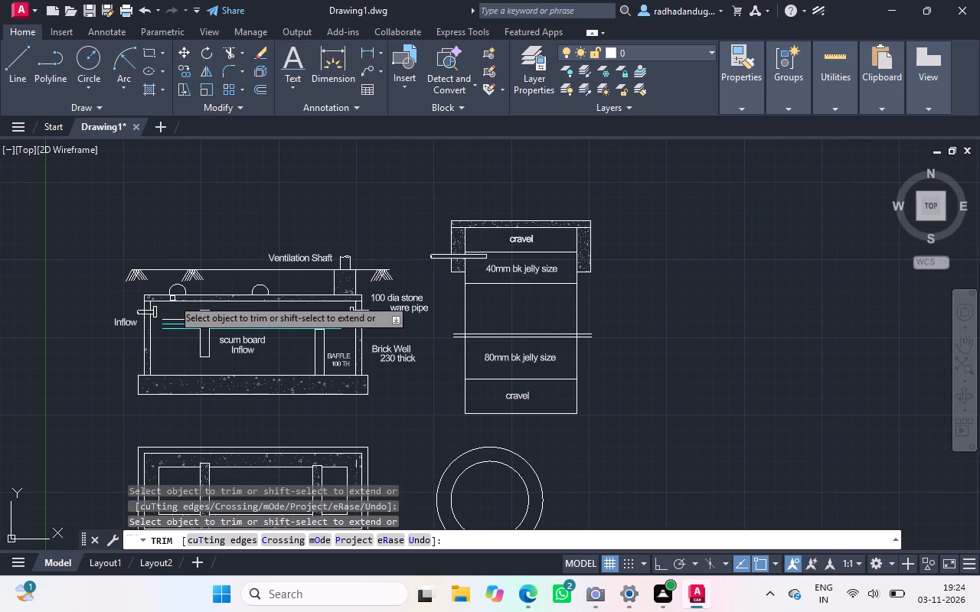
scroll(172, 298, "up", 1, "ctrl")
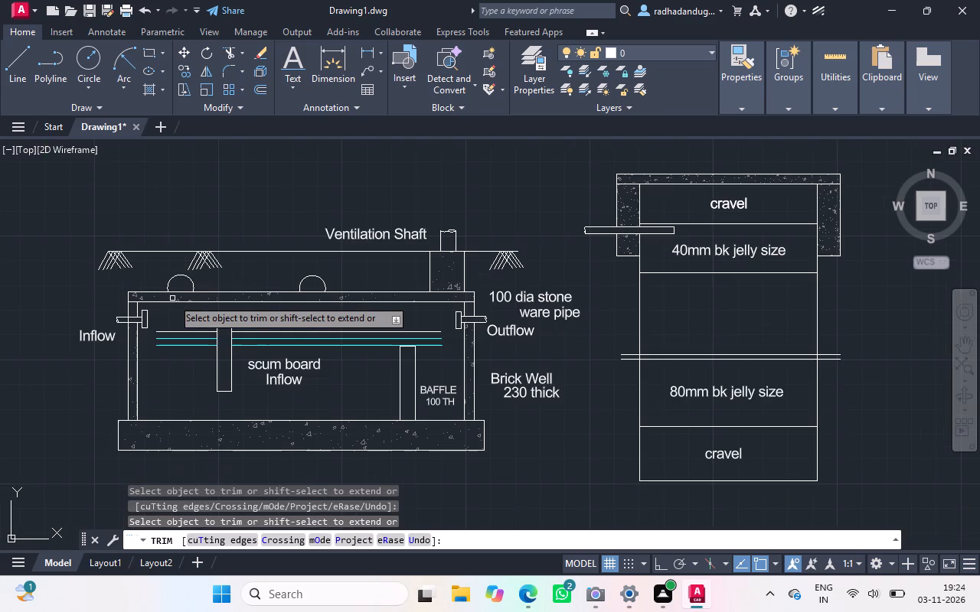
scroll(172, 298, "down", 2, "ctrl")
scroll(172, 298, "up", 1, "ctrl")
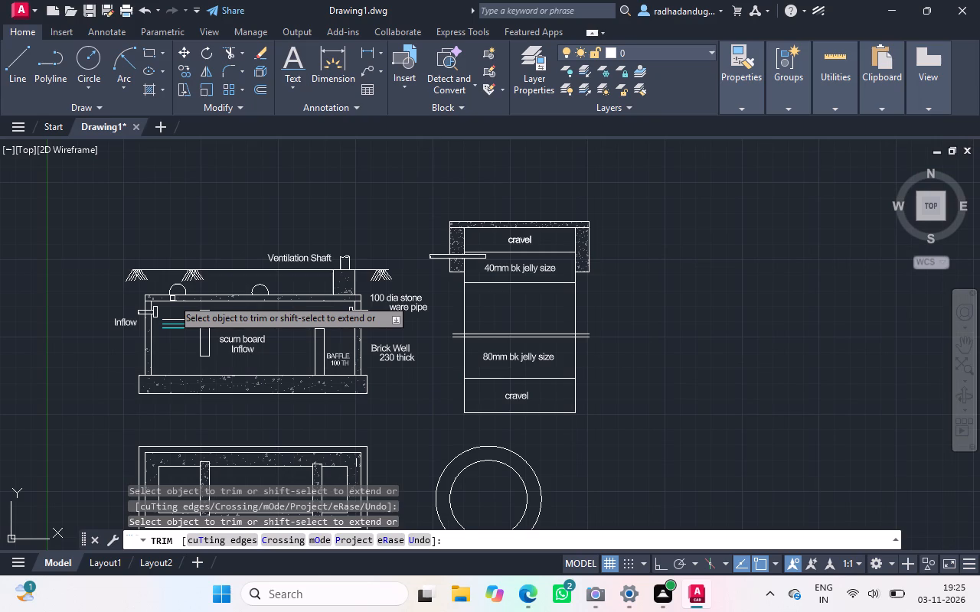
key("Escape")
key("Escape")
key("Escape")
key("Escape")
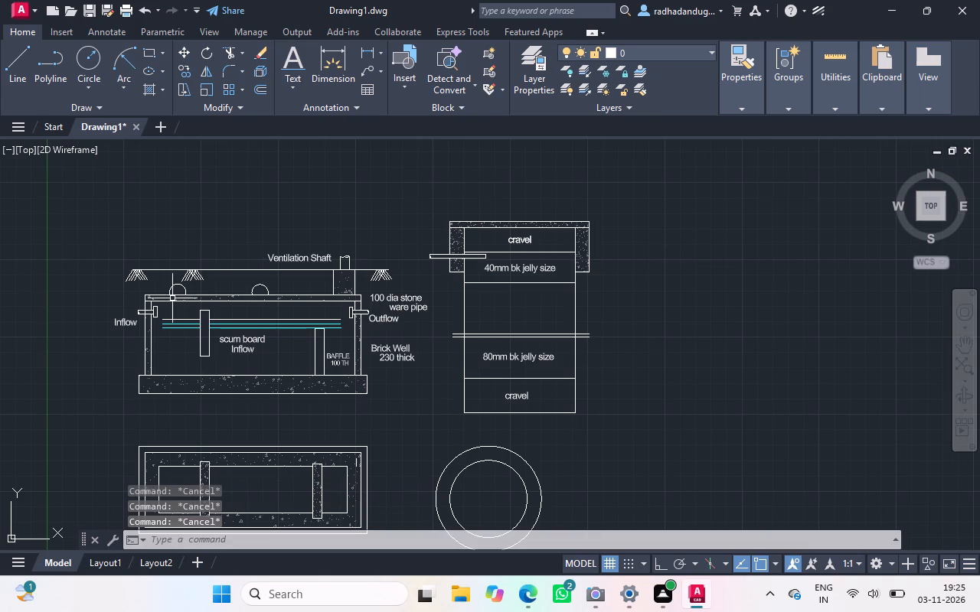
key("Escape")
key("Escape")
key("Escape")
Draw two connected leader lines from the two arcs on the top slab, meeting at an apex above the ground line.
type("l")
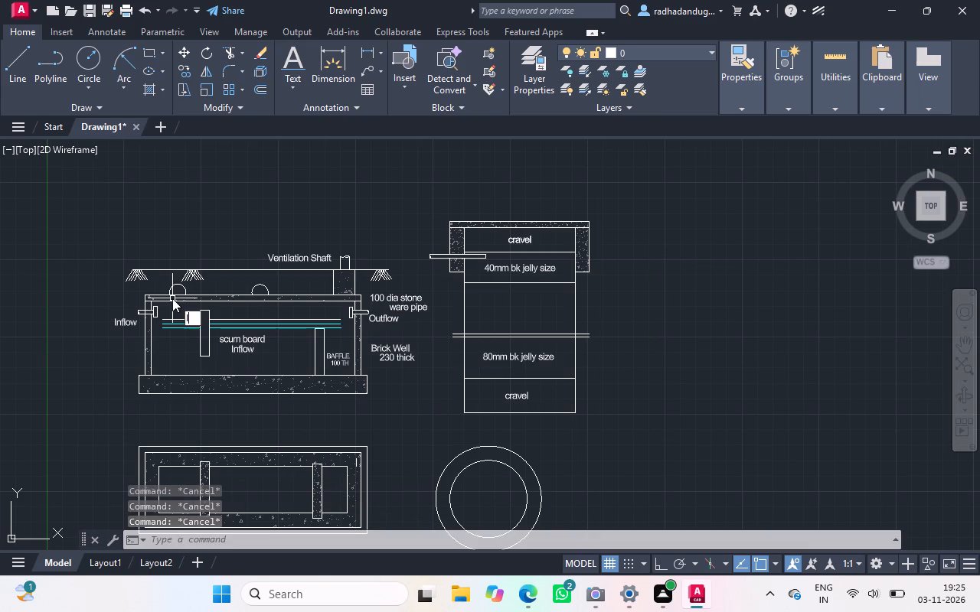
key("space")
left_click(179, 283)
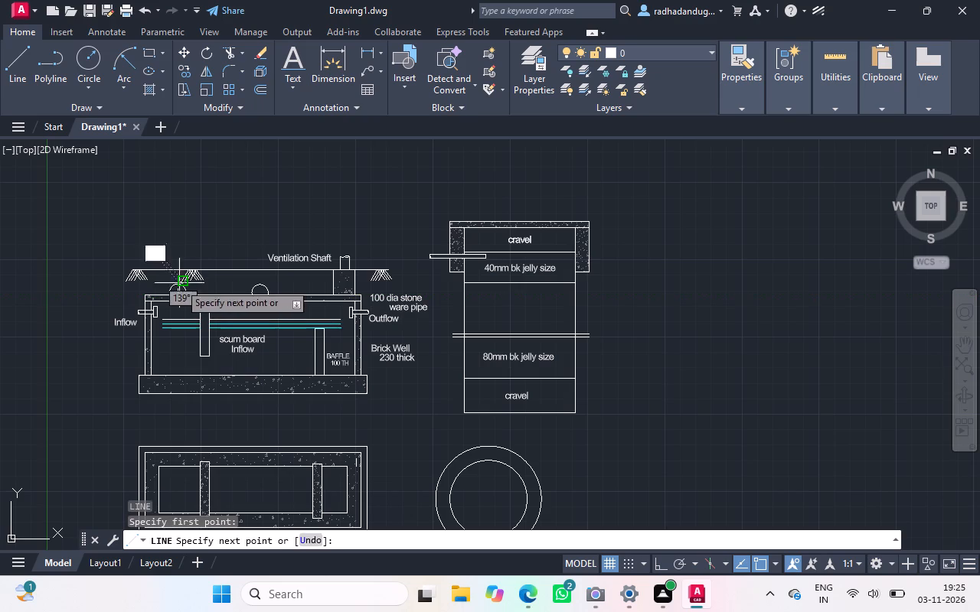
left_click(214, 192)
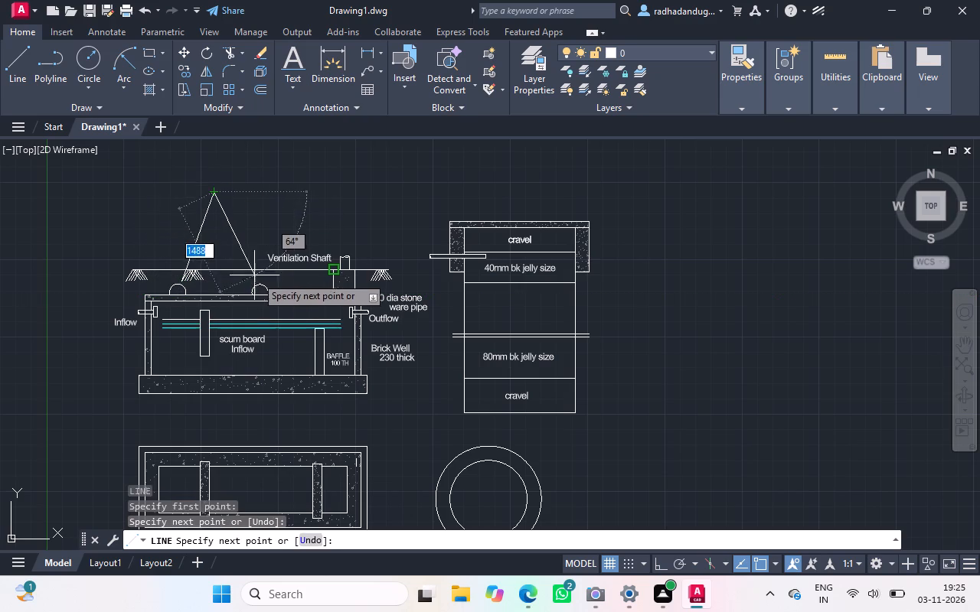
left_click(260, 285)
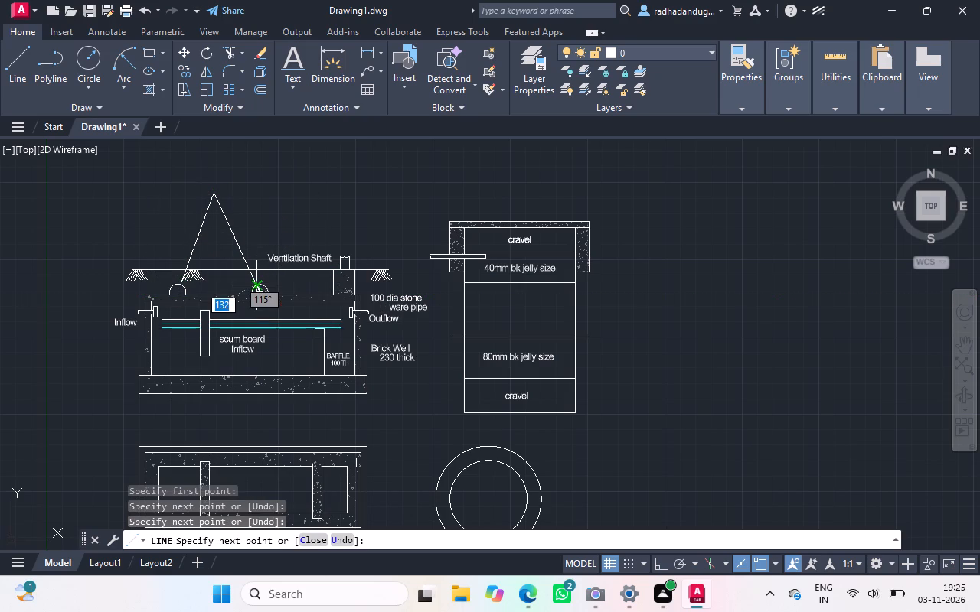
key("Escape")
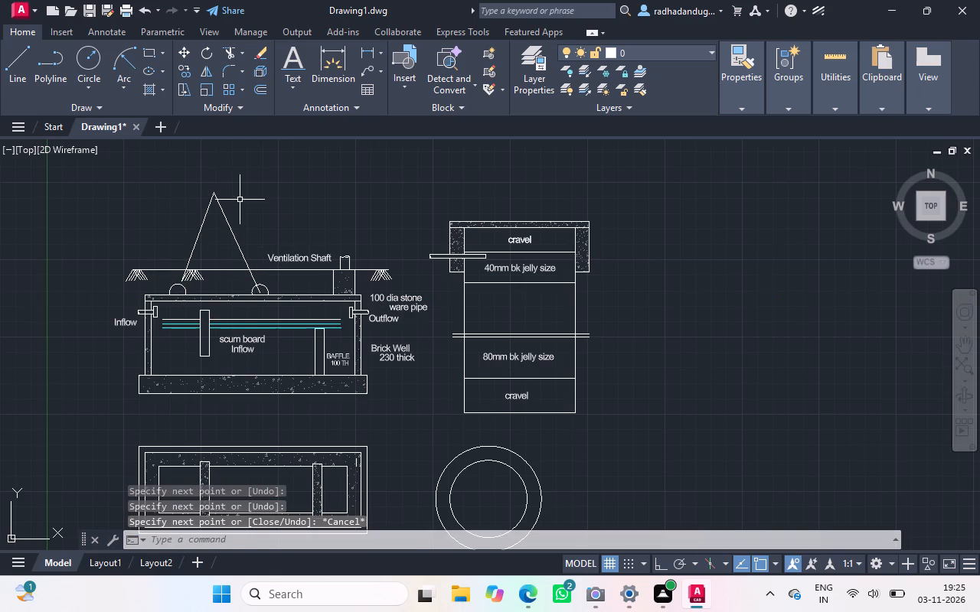
Paste a copy of the "Inflow" label beside the leader lines' apex and change it to "100 mm thick RCC panels".
left_click(240, 200)
key("ctrl+c")
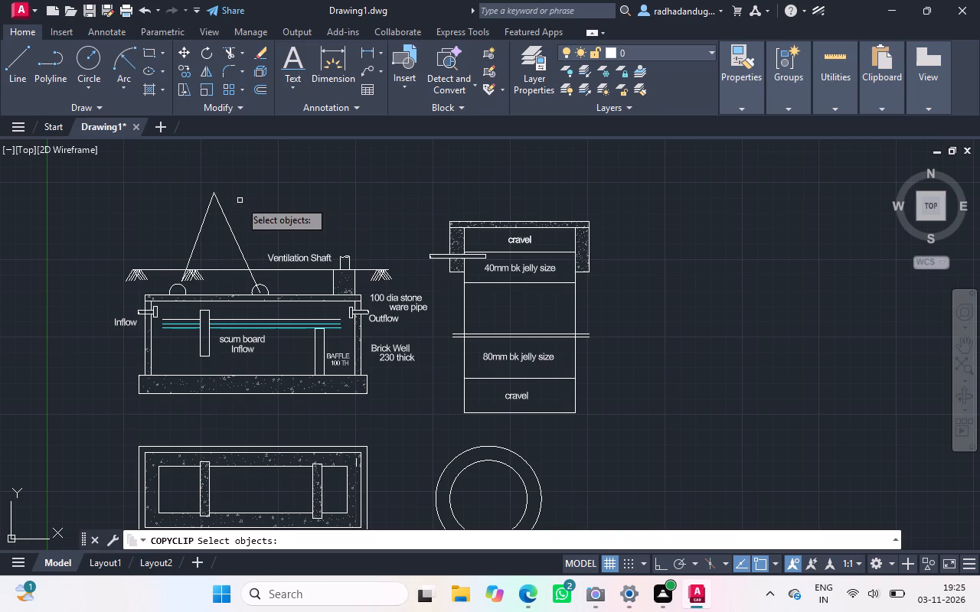
key("ctrl+v")
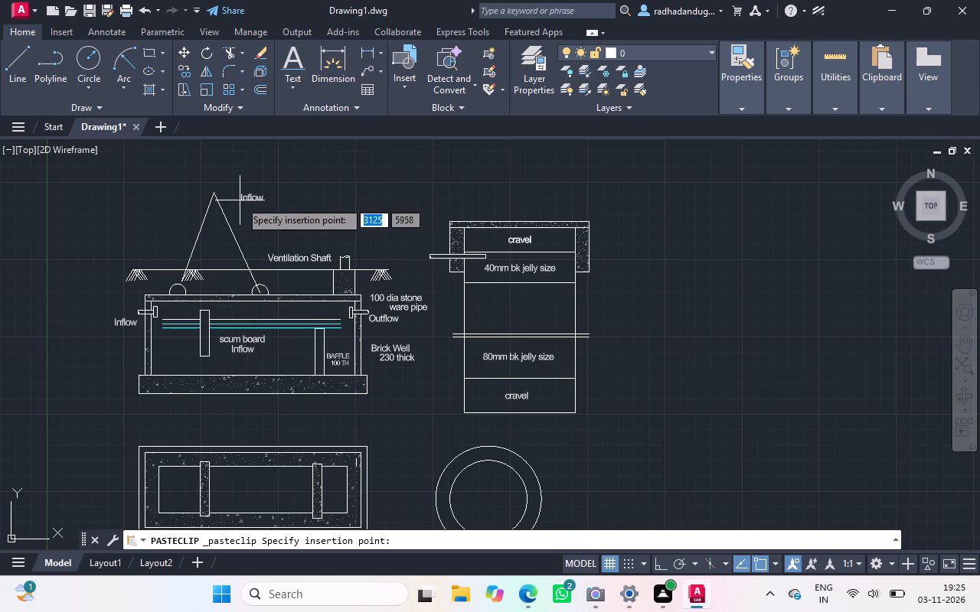
left_click(229, 198)
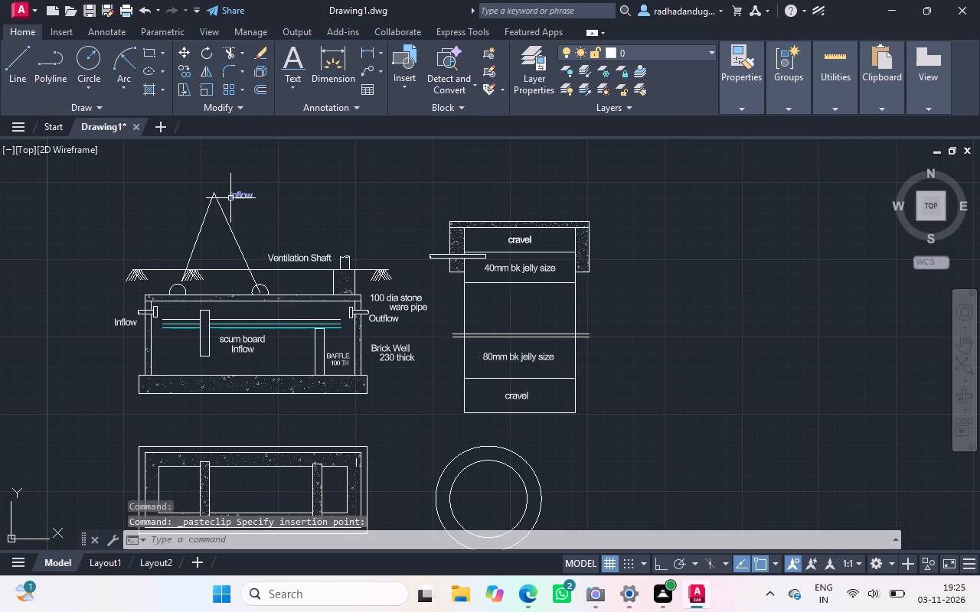
double_click(230, 198)
key("1")
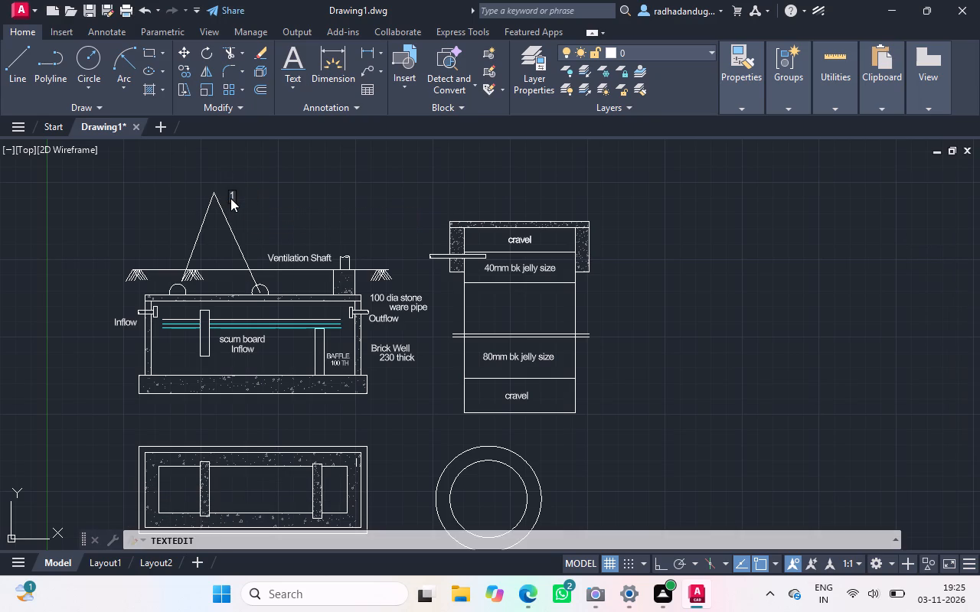
type("00")
key("space")
type("mm thick")
key("space")
type("RCC")
key("space")
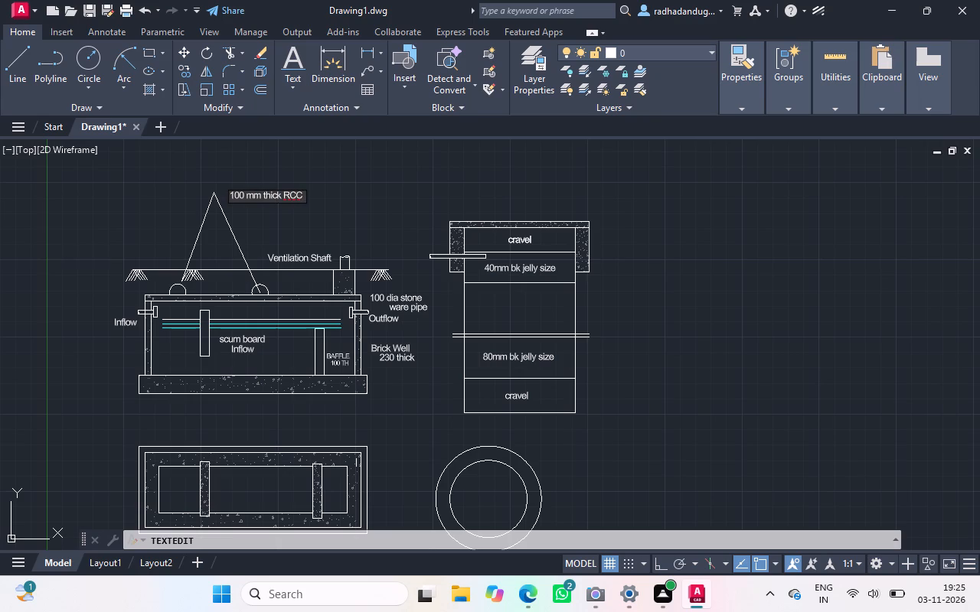
type("panels")
left_click(295, 220)
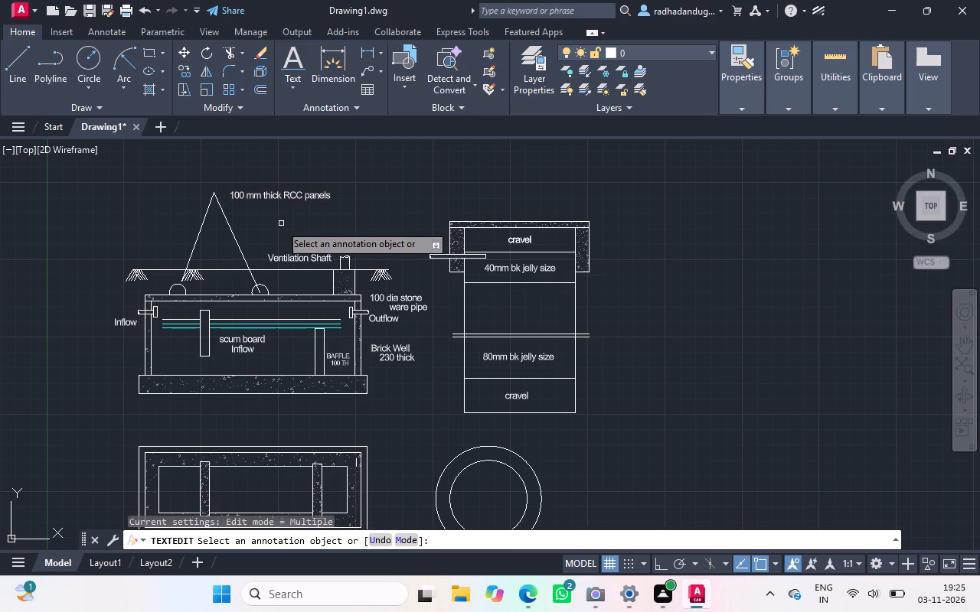
Paste a copy of the "Inflow" label below the "100 mm thick RCC panels" label and change it to "CI Handles".
left_click(274, 220)
key("ctrl+v")
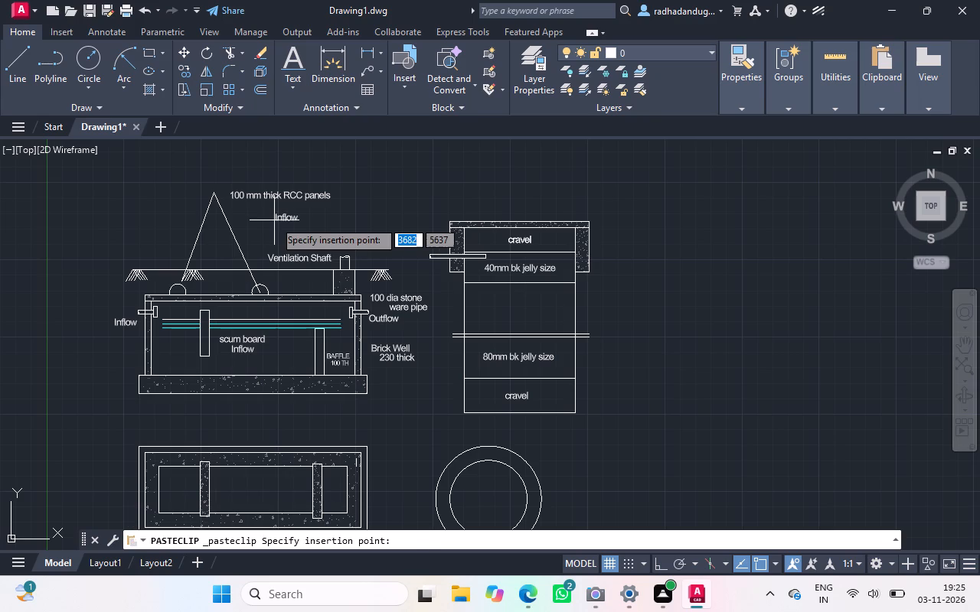
left_click(276, 216)
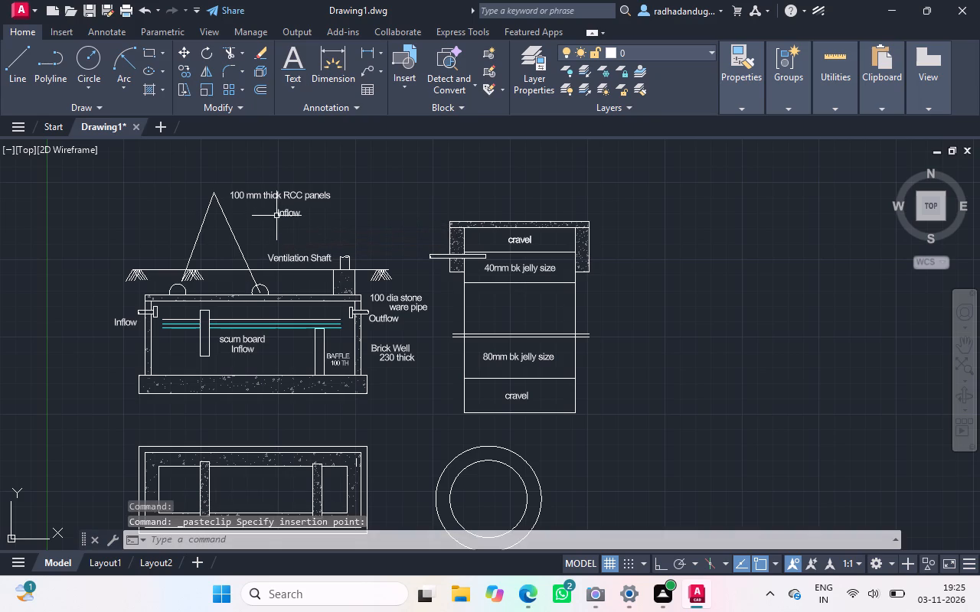
double_click(281, 215)
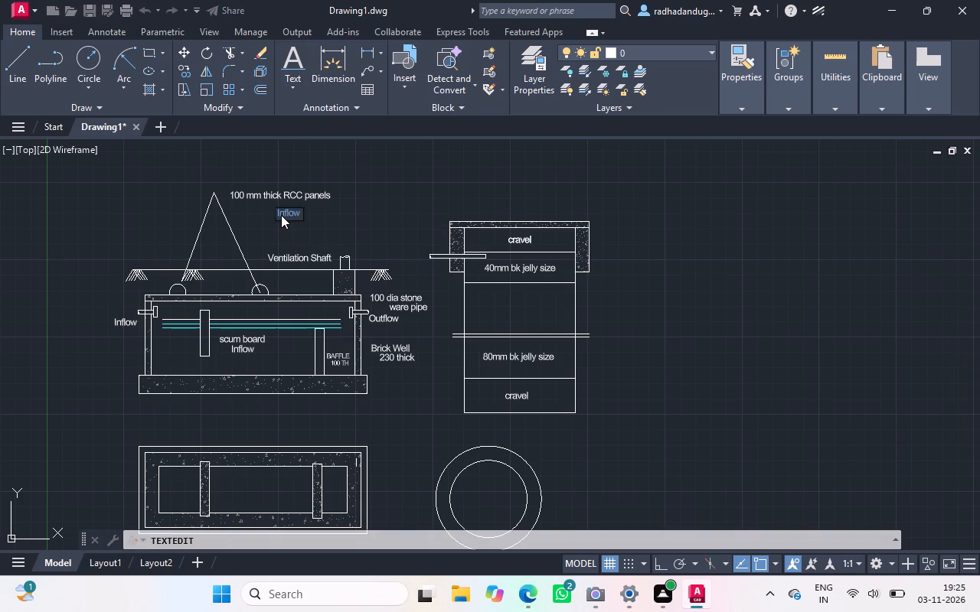
type("CI")
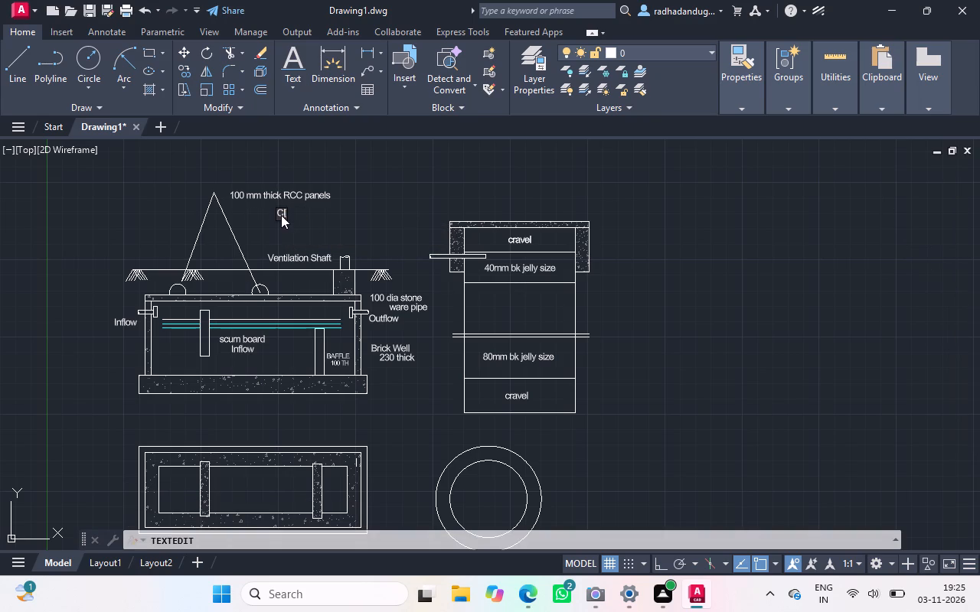
key("space")
key("h")
type("andle")
key("s")
left_click(396, 186)
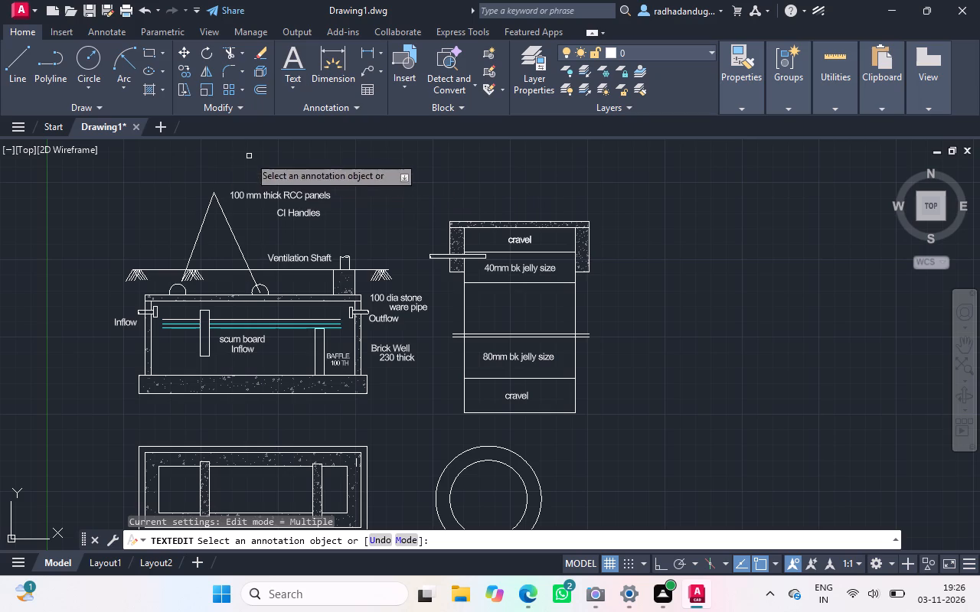
Draw a small circle in the tank plan's narrow end compartment, between the baffle wall and the end wall.
left_click(103, 74)
left_click(93, 63)
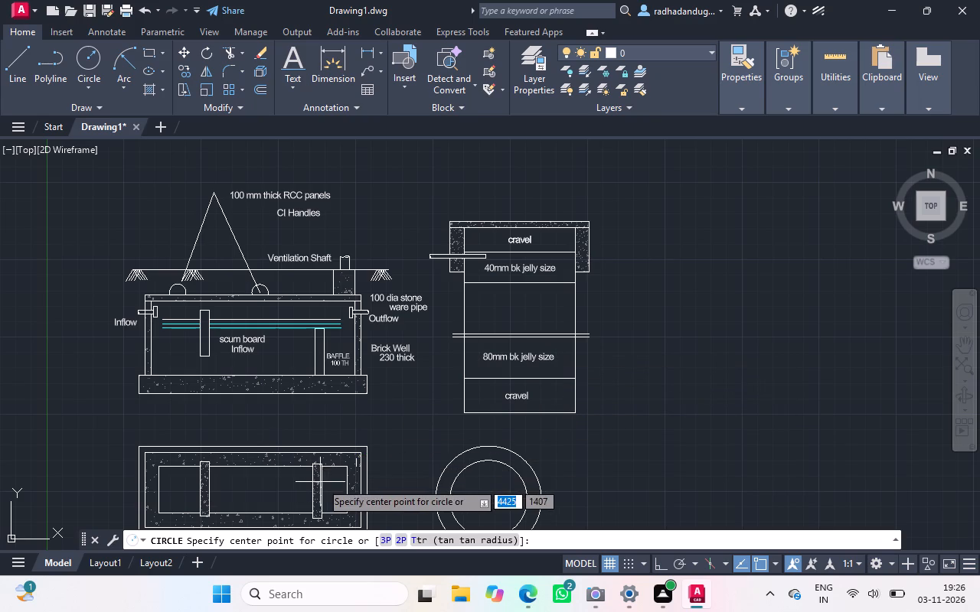
scroll(323, 481, "up", 3, "ctrl")
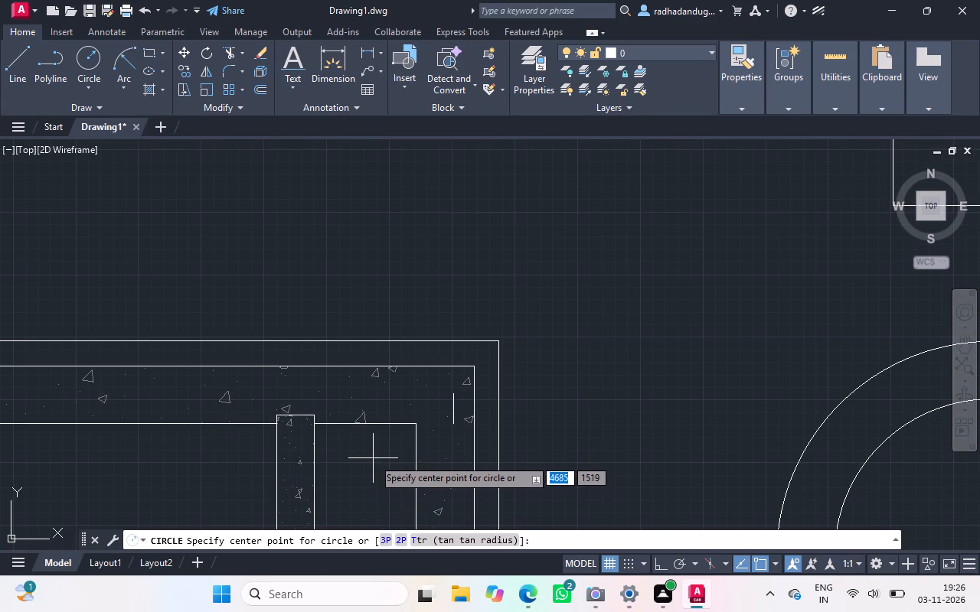
left_click_drag(373, 458, 384, 460)
left_click(384, 460)
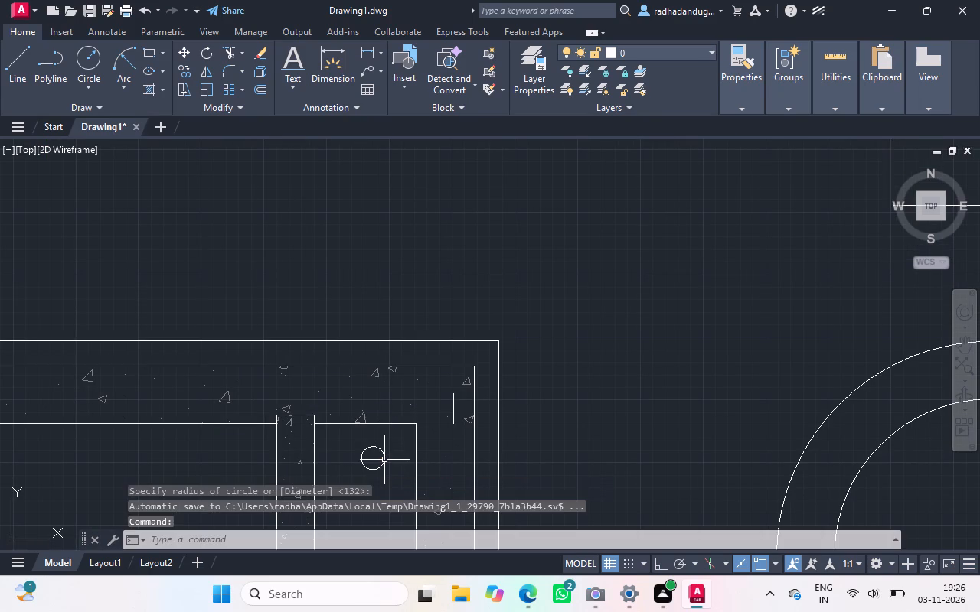
Put the small circle in the tank plan on the wall layer and give it the ACAD_ISO02W100 linetype.
left_click(384, 460)
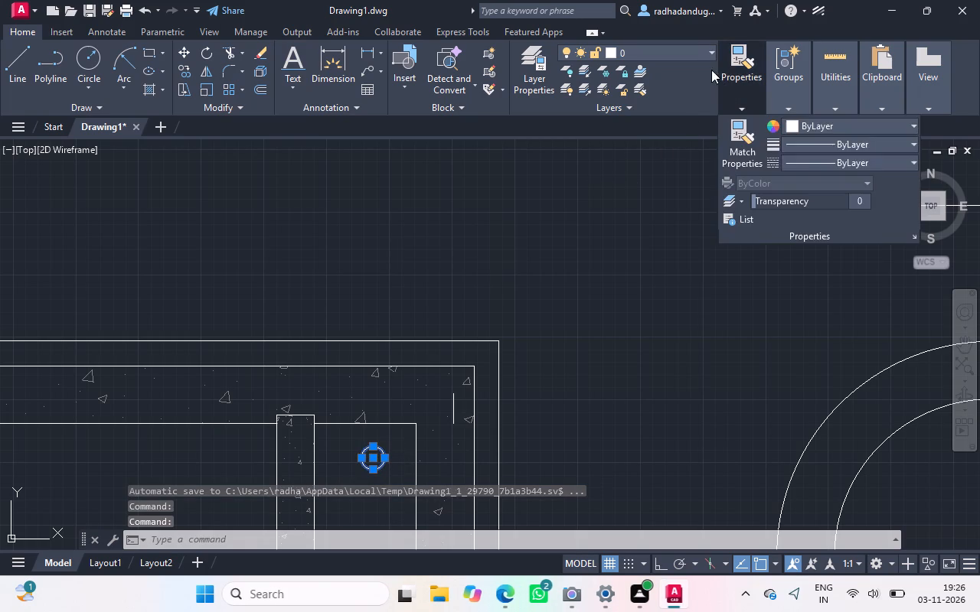
left_click(710, 52)
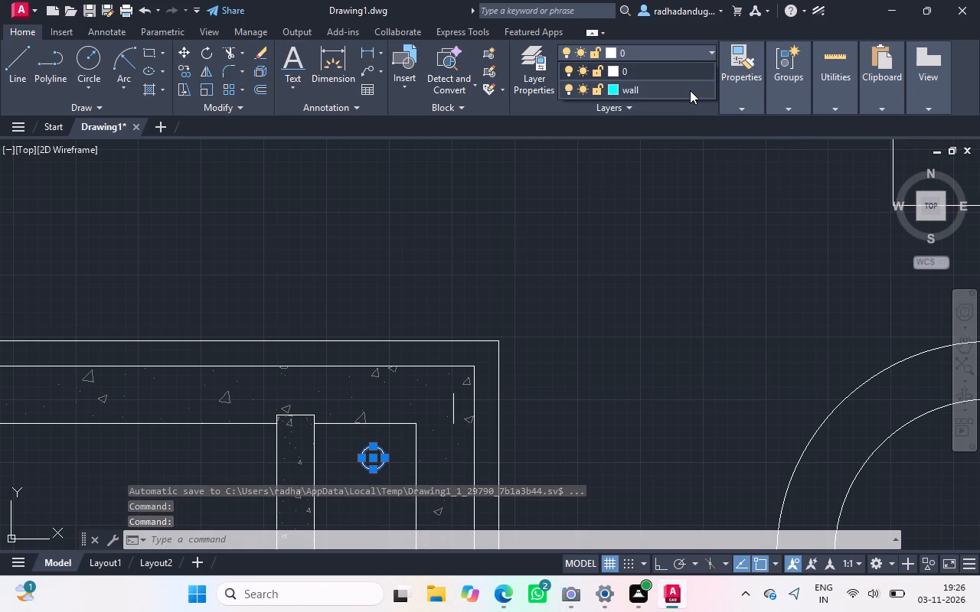
left_click(690, 90)
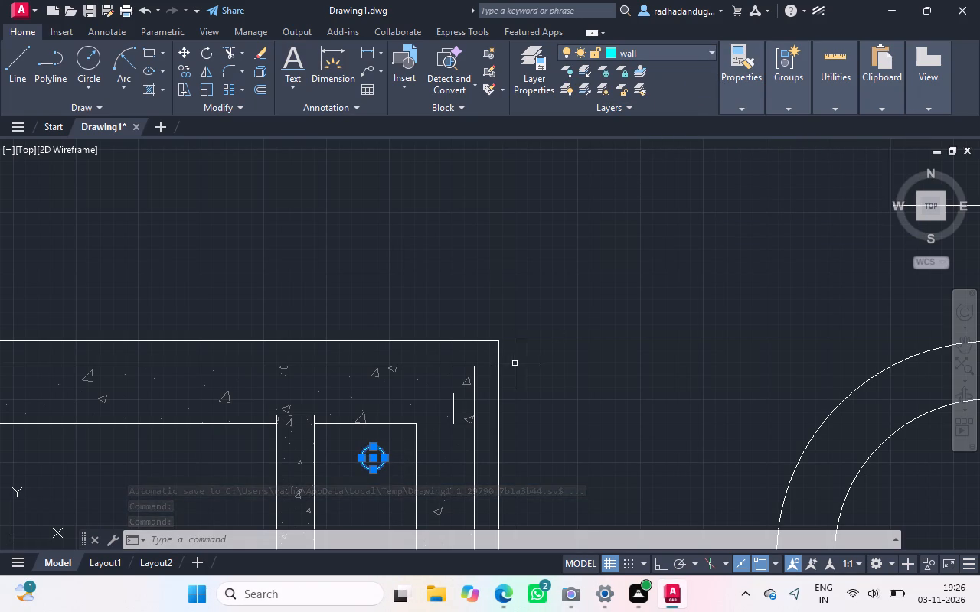
left_click(379, 461)
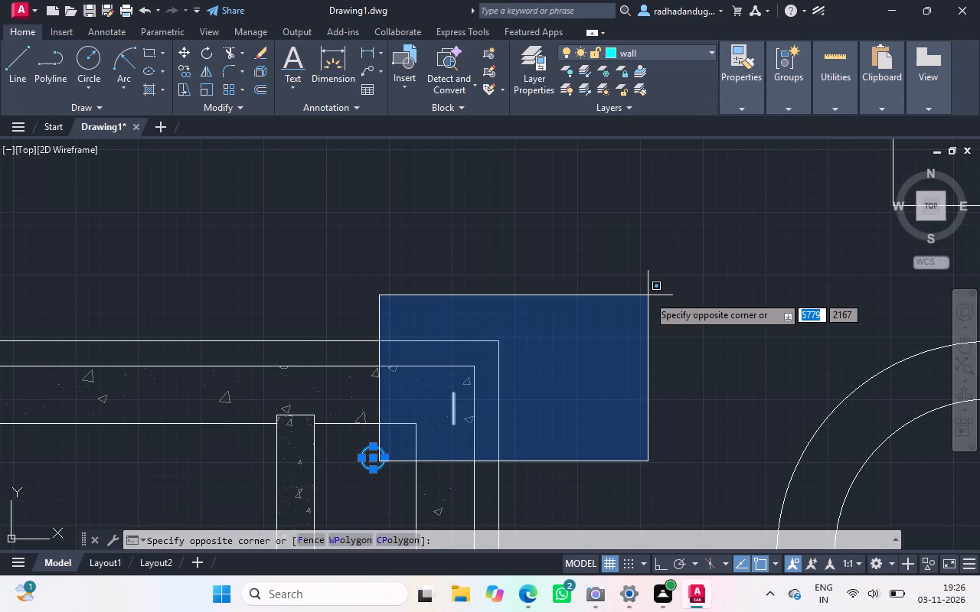
left_click(378, 444)
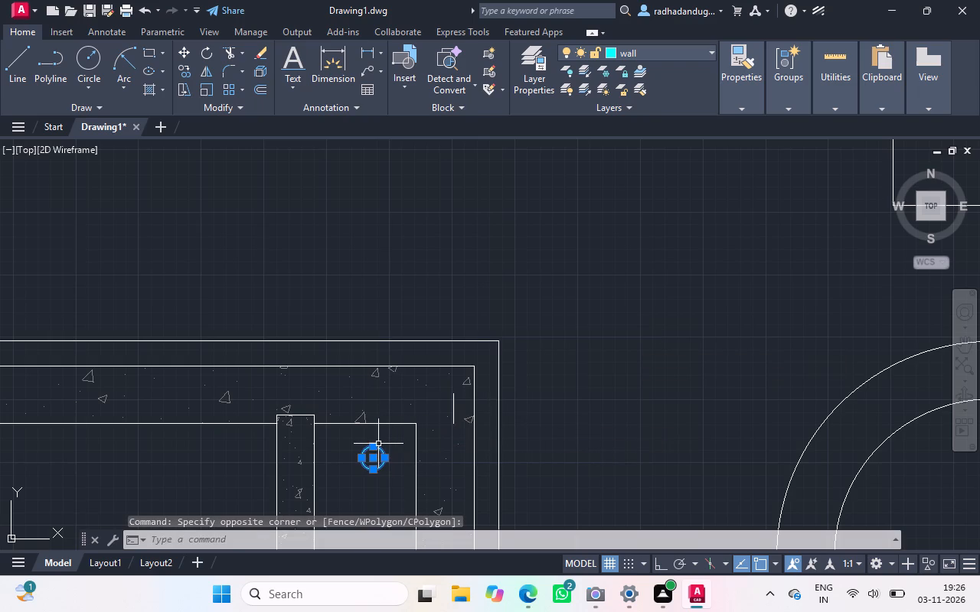
left_click(747, 109)
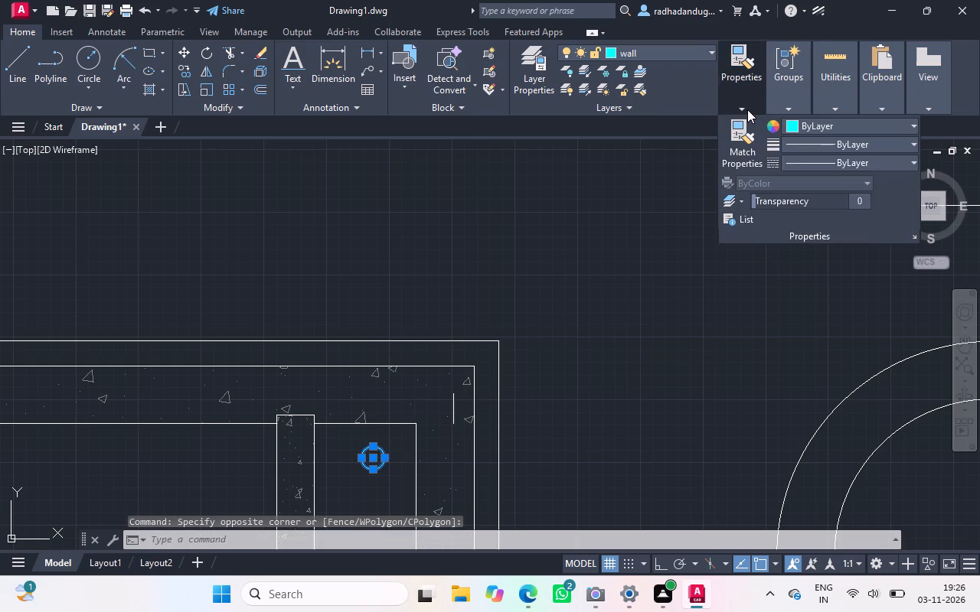
left_click_drag(735, 106, 878, 147)
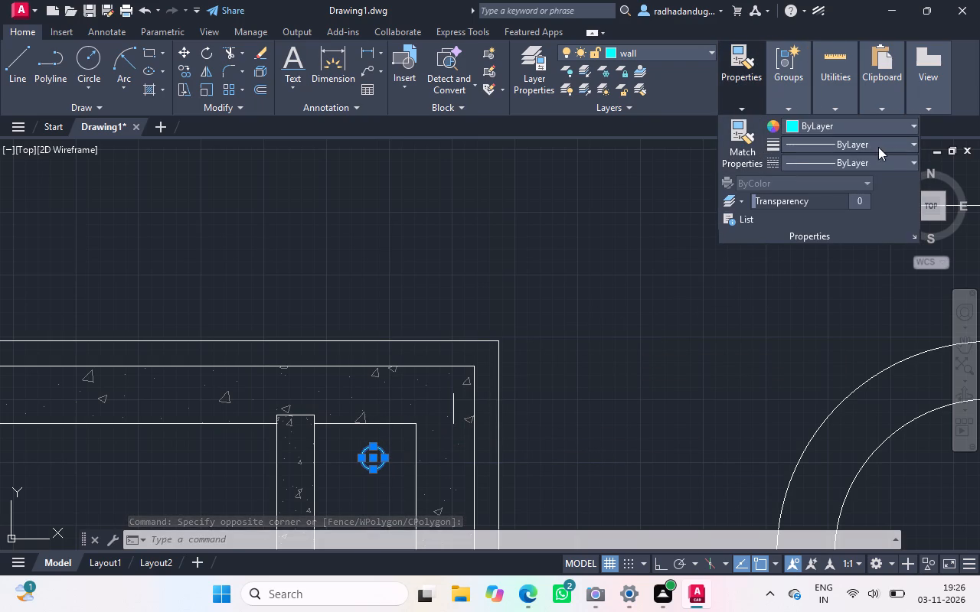
left_click_drag(878, 147, 910, 159)
left_click(910, 159)
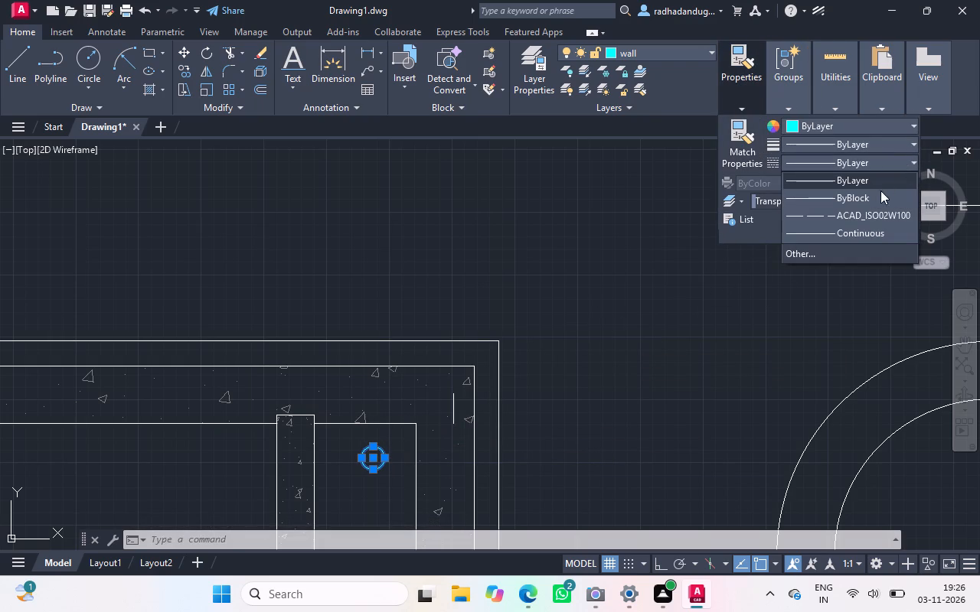
left_click(871, 216)
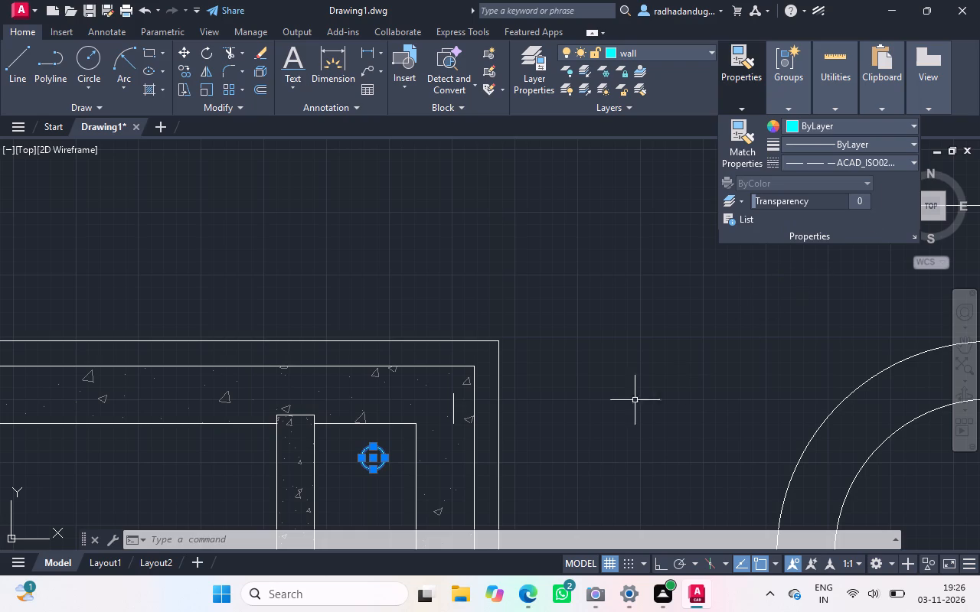
key("Escape")
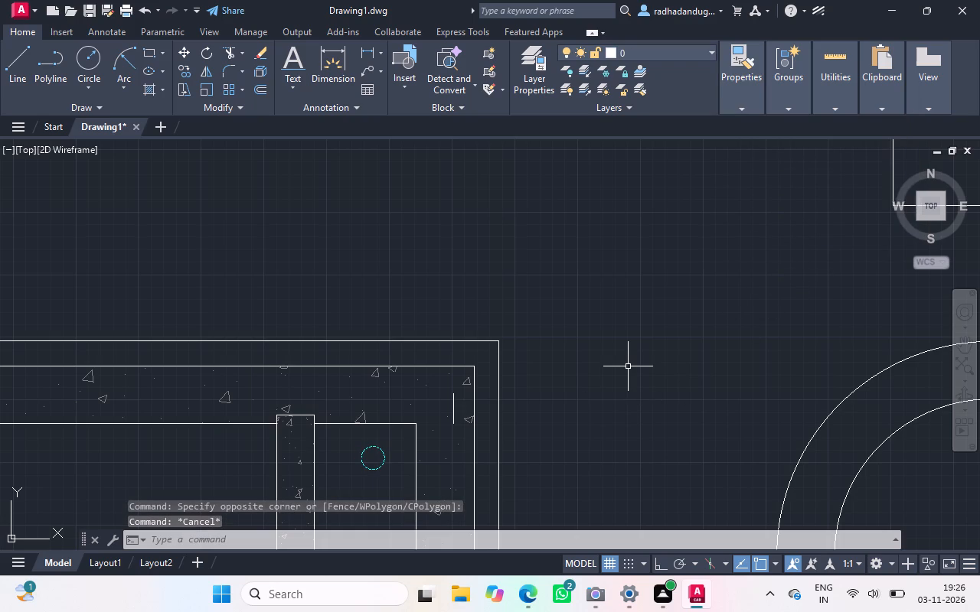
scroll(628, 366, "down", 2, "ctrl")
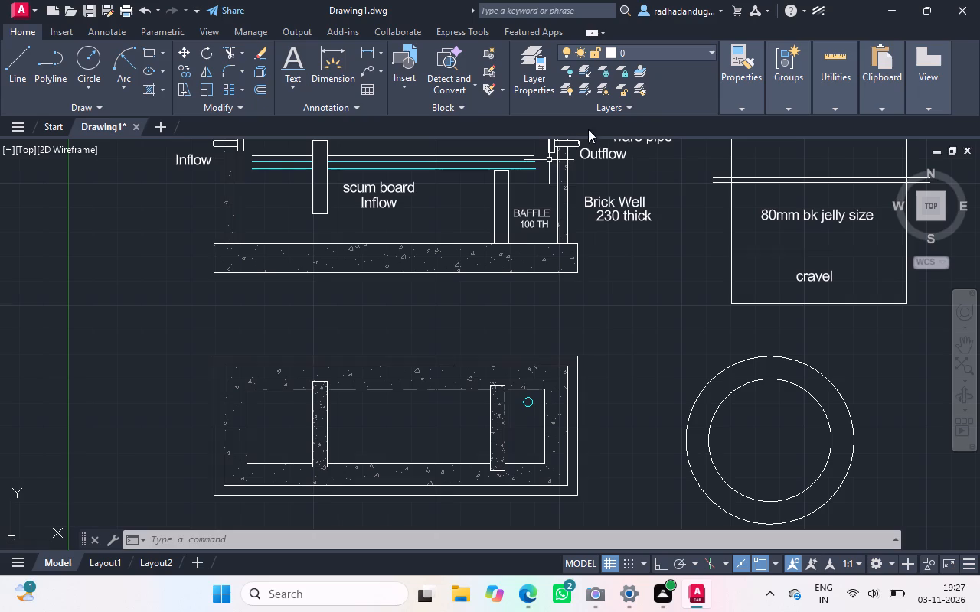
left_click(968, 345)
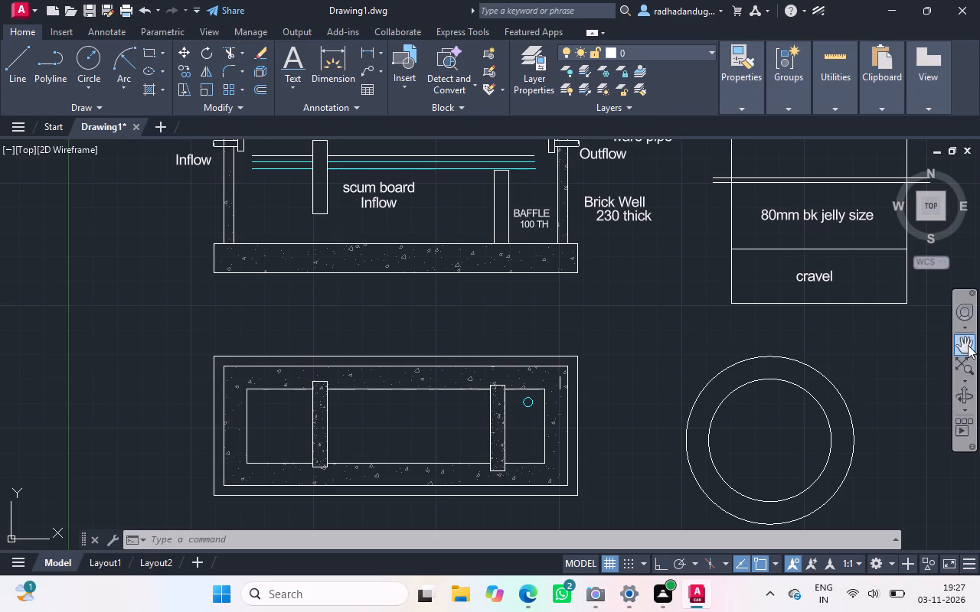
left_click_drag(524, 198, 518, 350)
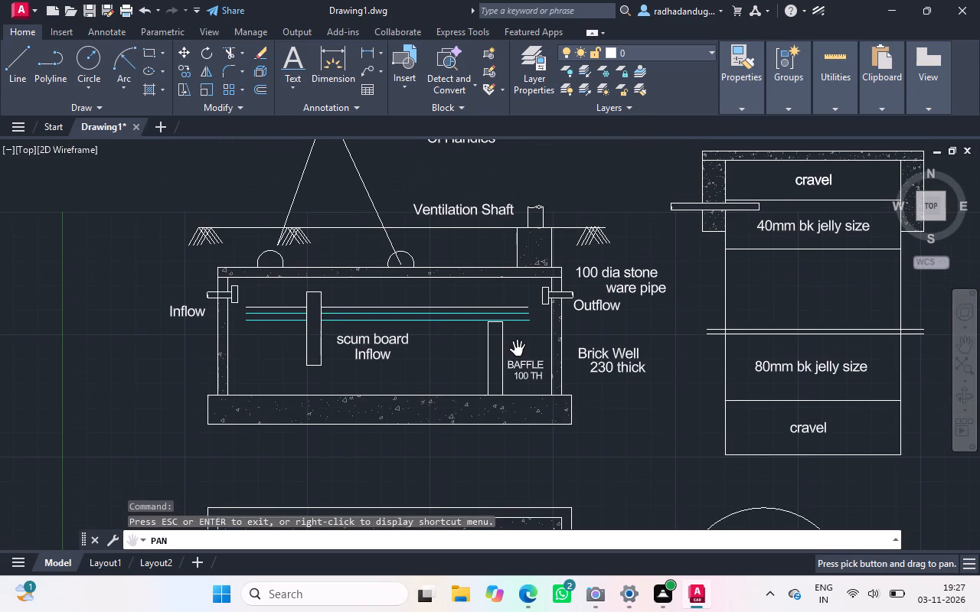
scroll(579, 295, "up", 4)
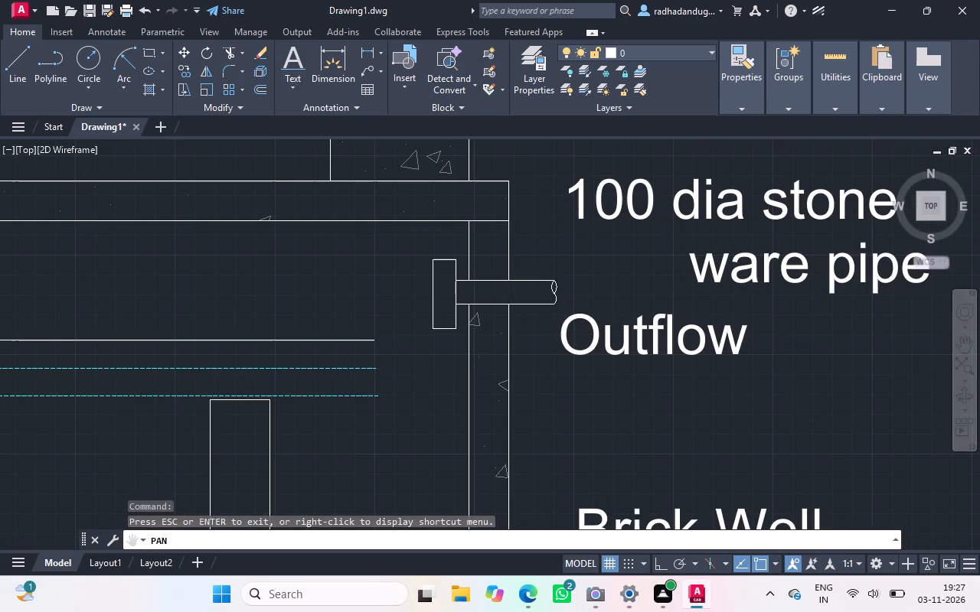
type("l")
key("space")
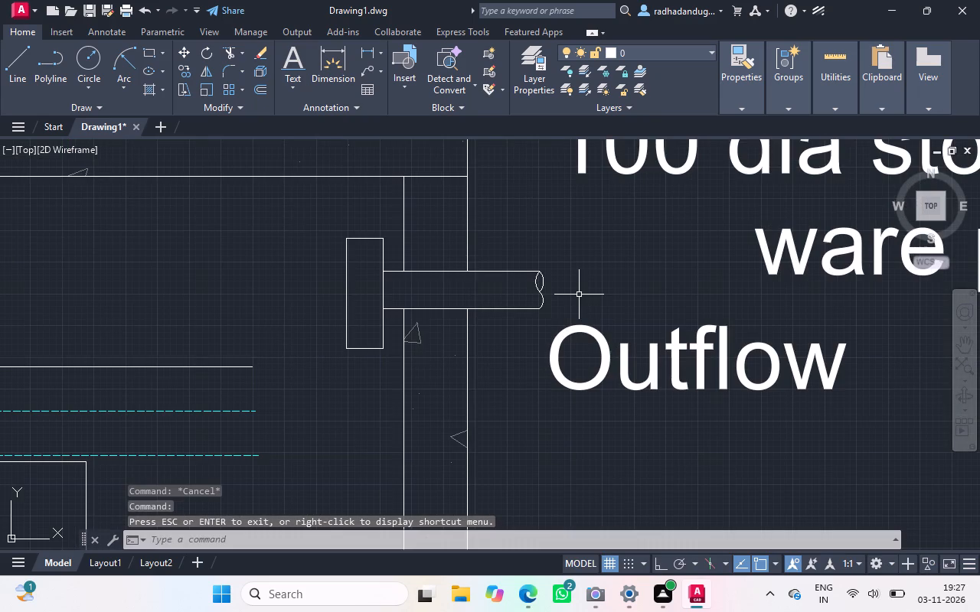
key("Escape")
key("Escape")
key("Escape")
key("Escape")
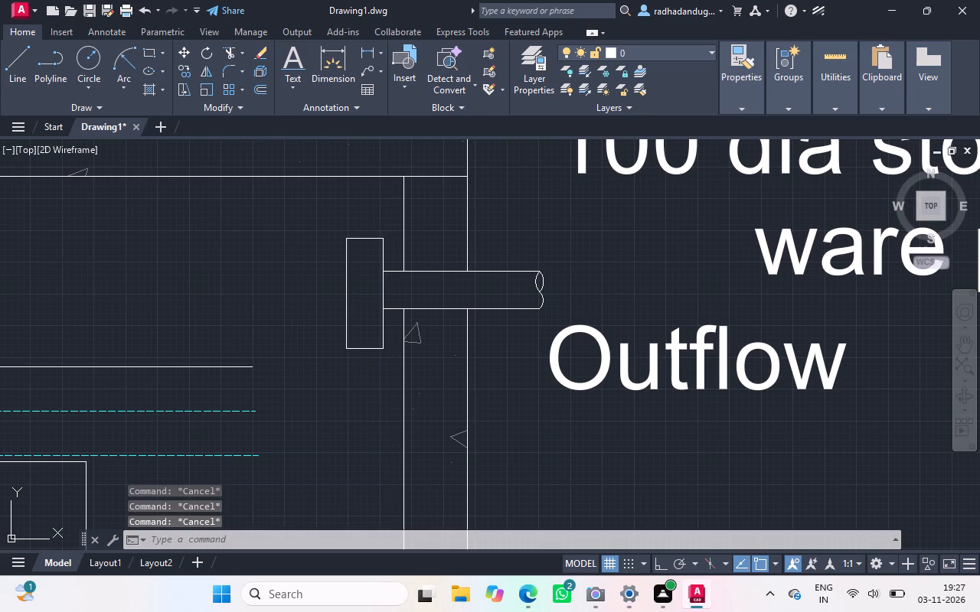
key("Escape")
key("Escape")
Select the outflow pipe's two edge lines and three end-break arcs in the tank section.
left_click_drag(512, 272, 534, 284)
left_click(534, 284)
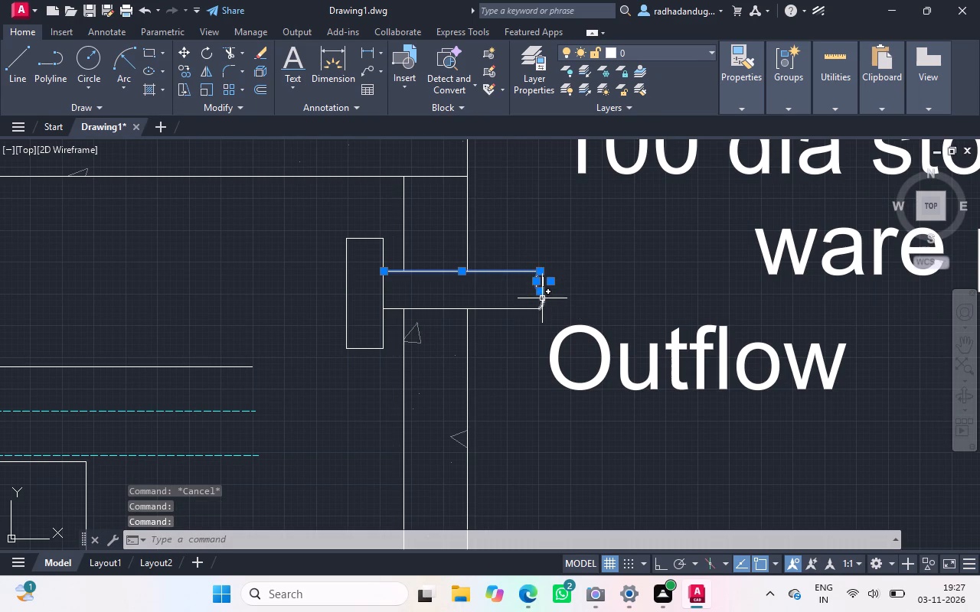
left_click(542, 299)
left_click(514, 308)
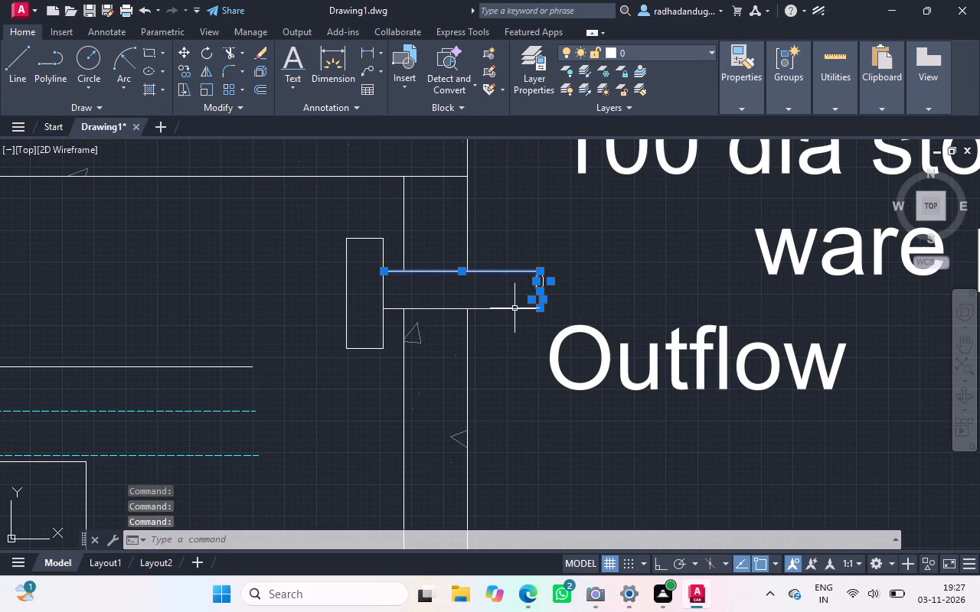
scroll(554, 269, "up", 4, "ctrl")
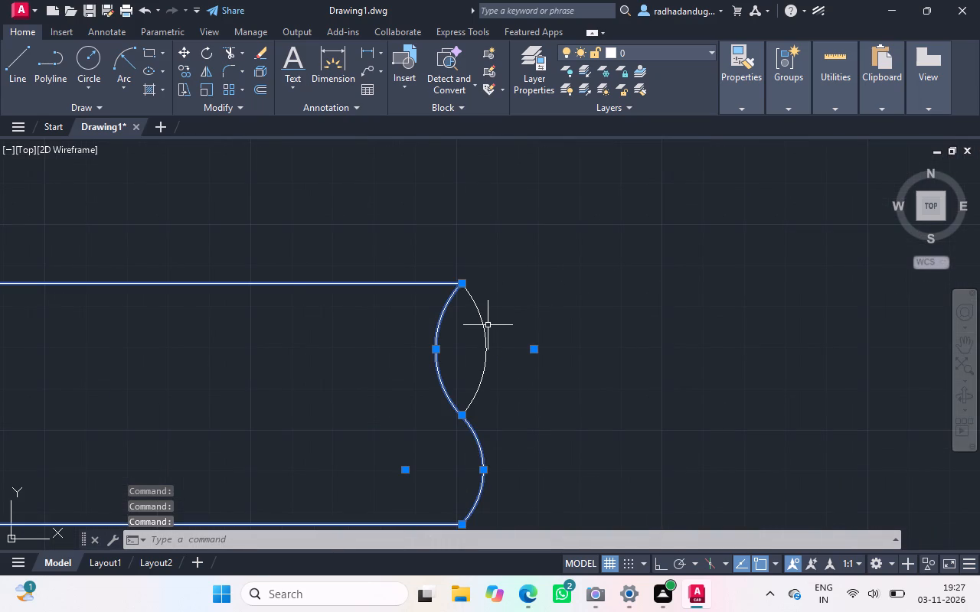
left_click(486, 327)
scroll(486, 327, "down", 2, "ctrl")
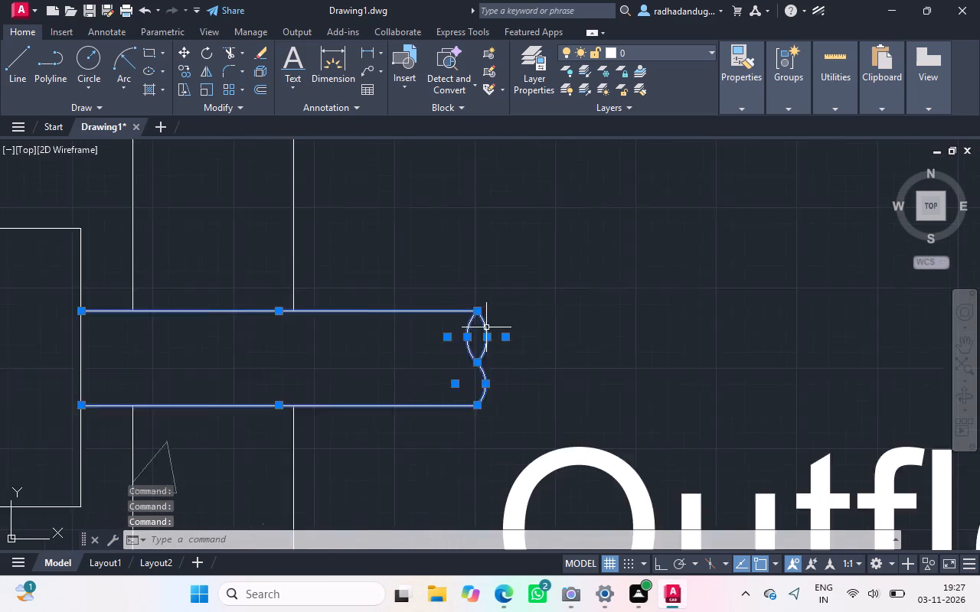
scroll(486, 327, "down", 6, "ctrl")
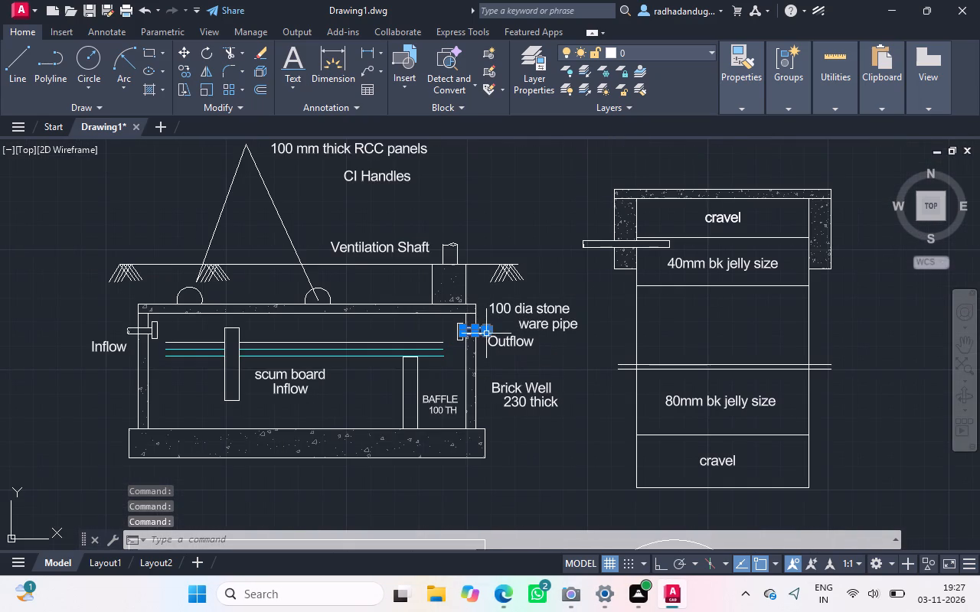
scroll(484, 334, "down", 3, "ctrl")
scroll(484, 334, "up", 1, "ctrl")
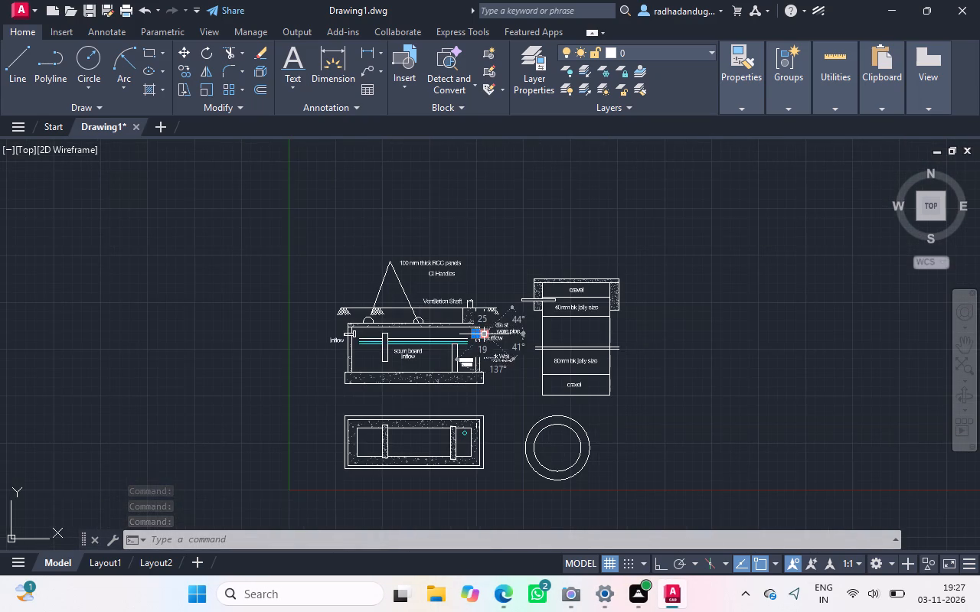
scroll(484, 334, "up", 2, "ctrl")
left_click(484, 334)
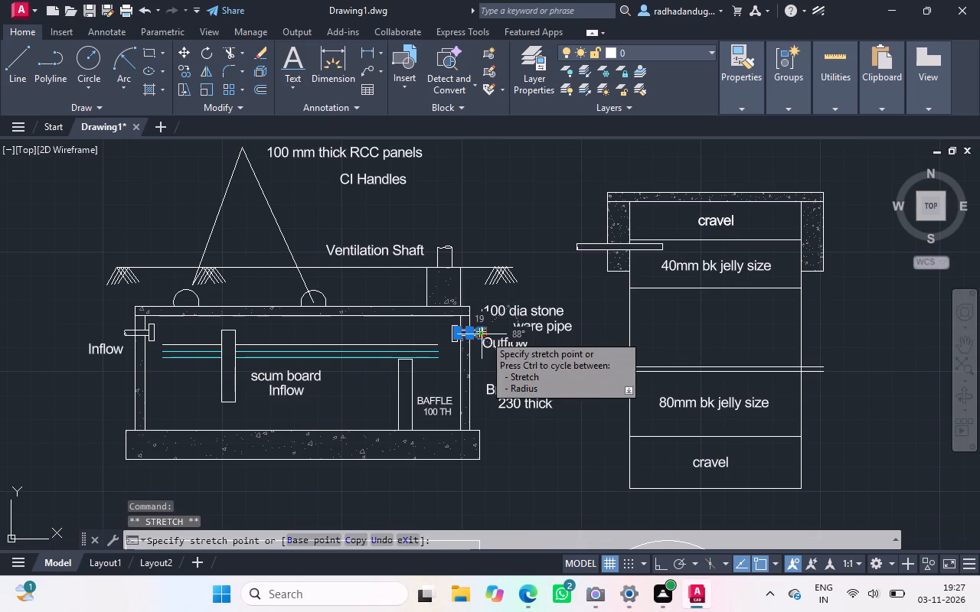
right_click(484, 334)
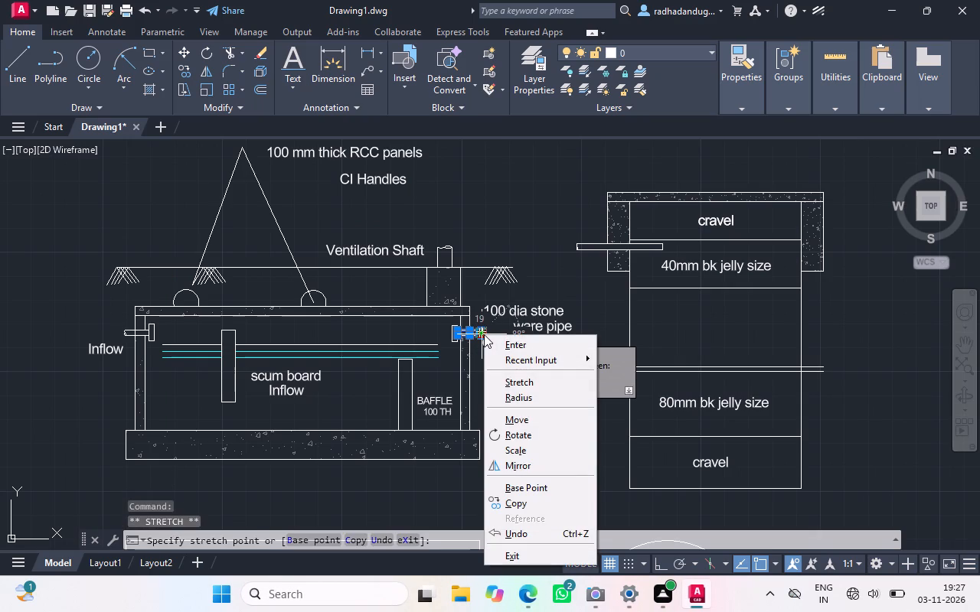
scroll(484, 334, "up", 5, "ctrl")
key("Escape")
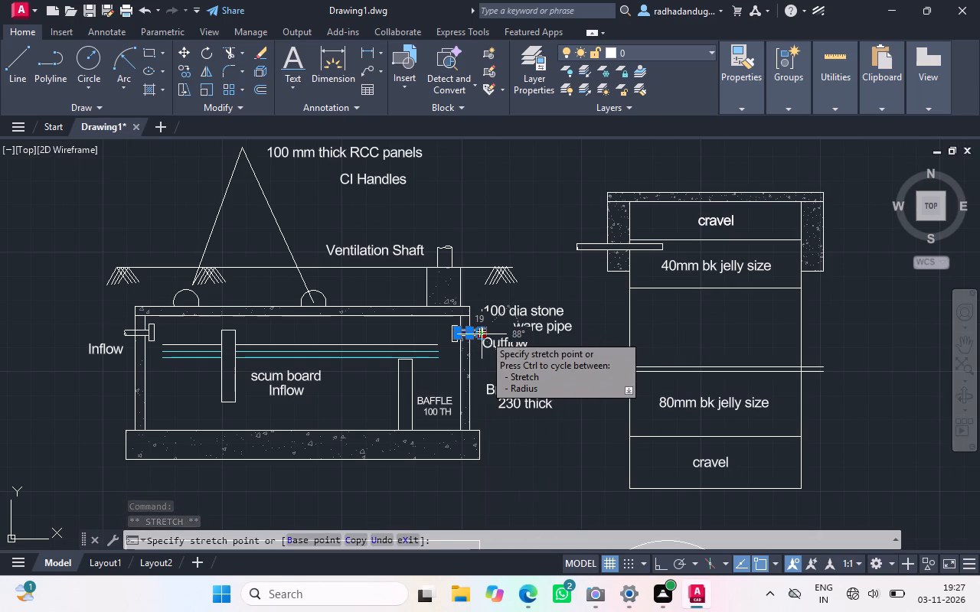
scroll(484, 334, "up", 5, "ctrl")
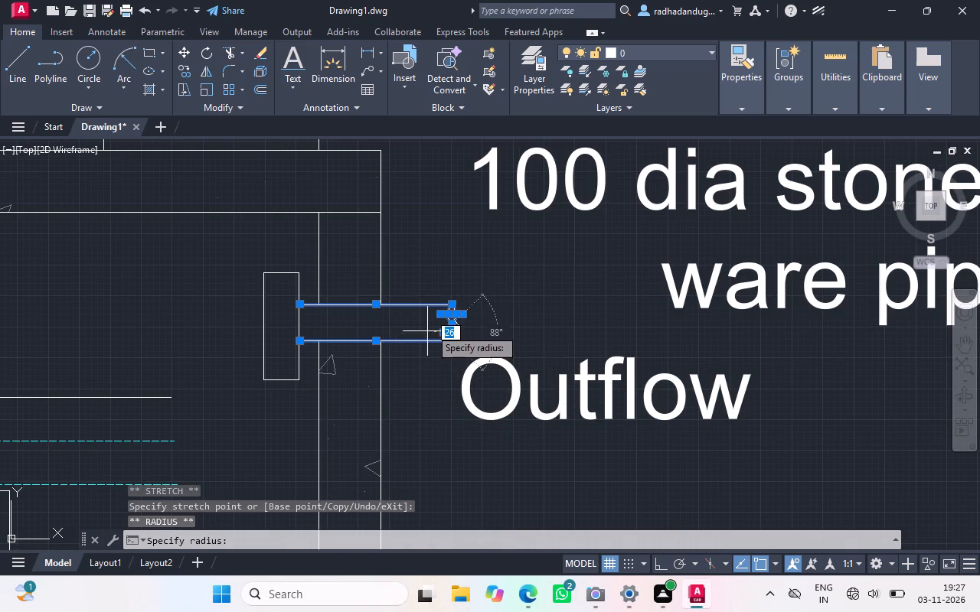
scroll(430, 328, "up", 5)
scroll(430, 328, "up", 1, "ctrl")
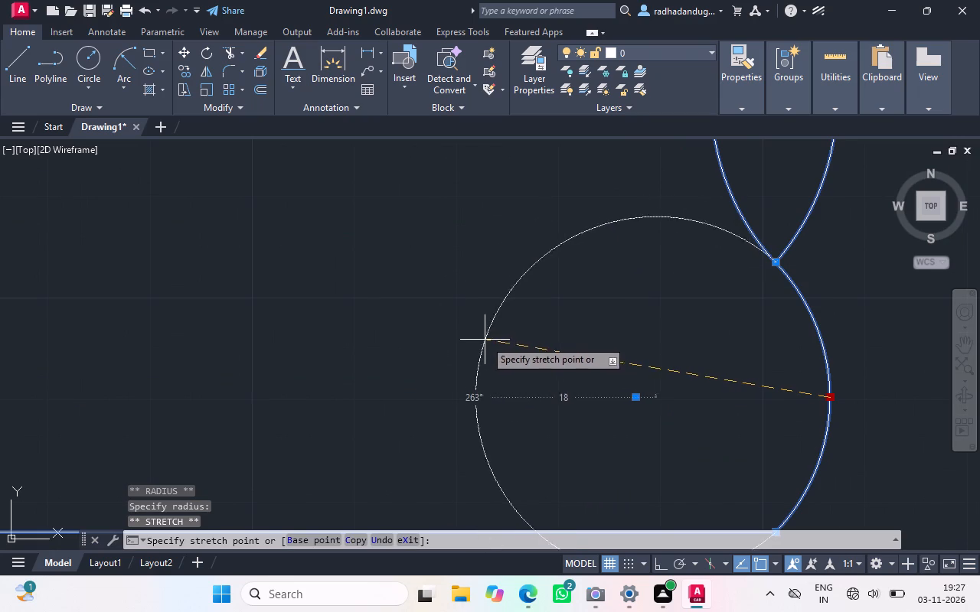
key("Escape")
Copy the selected outflow pipe to the tank plan's outer edge nearest the small circle, once at the upper corner and once at mid-height.
scroll(496, 342, "down", 5, "ctrl")
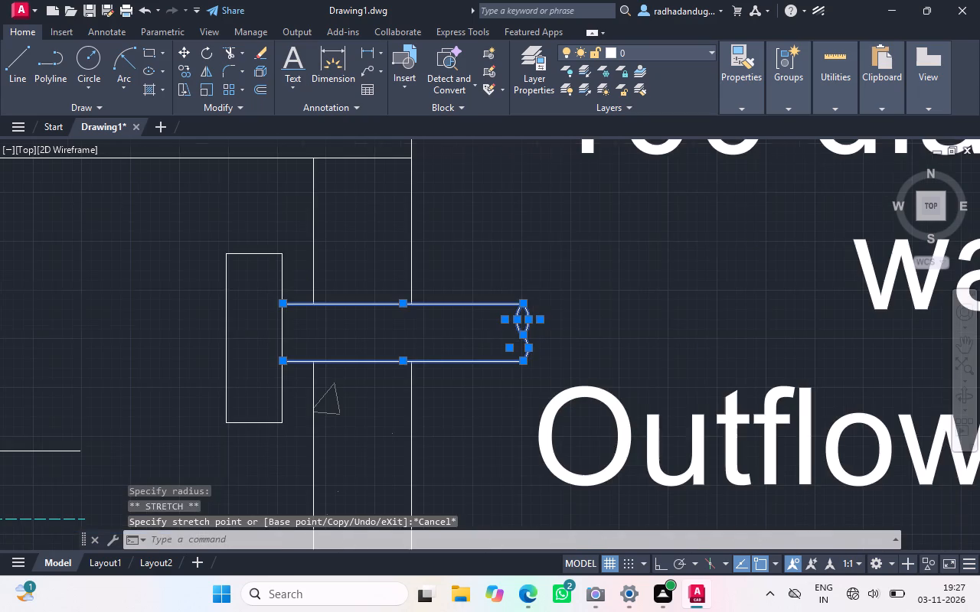
scroll(496, 342, "down", 1, "ctrl")
right_click(587, 314)
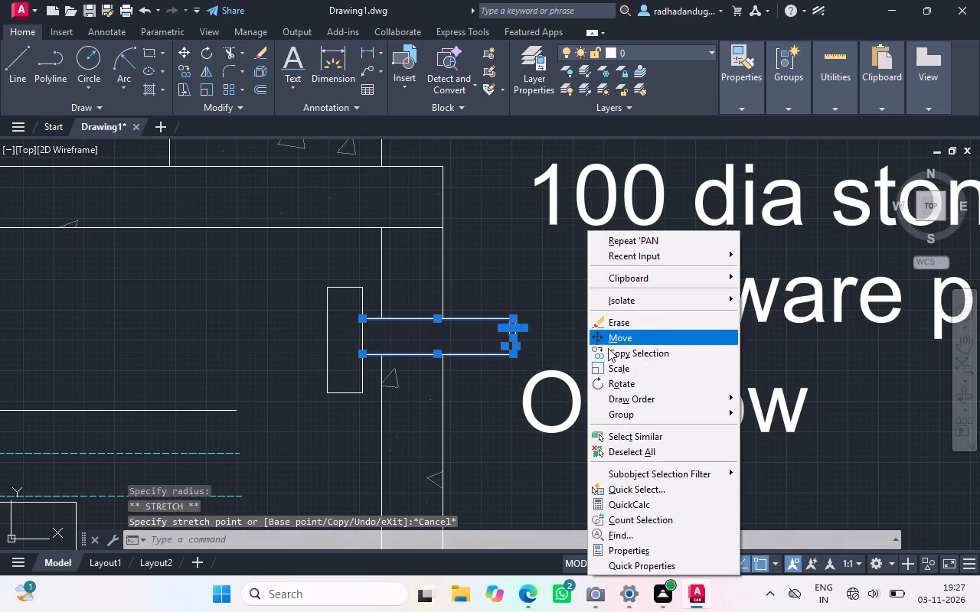
left_click(611, 353)
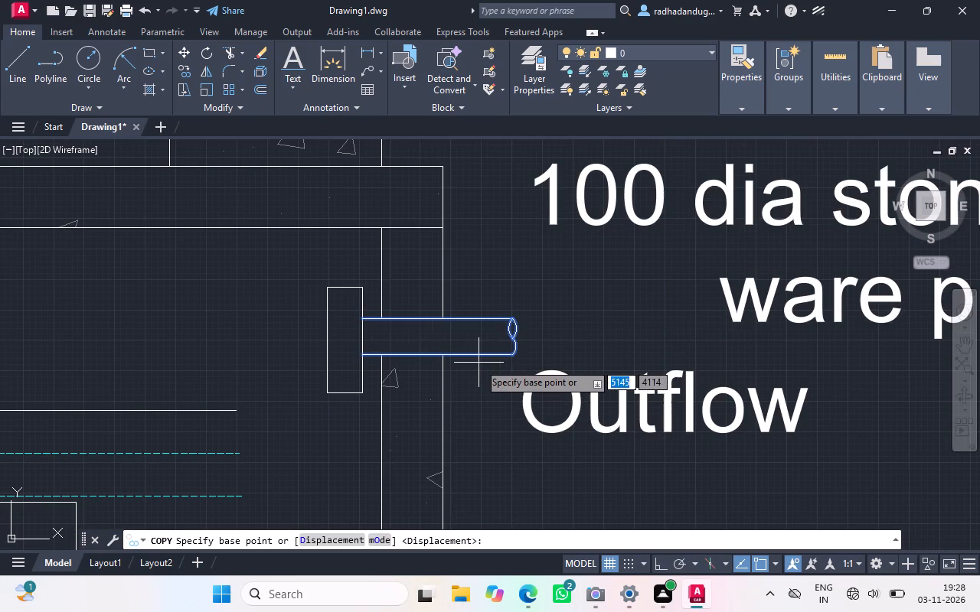
scroll(479, 363, "down", 4, "ctrl")
left_click(472, 357)
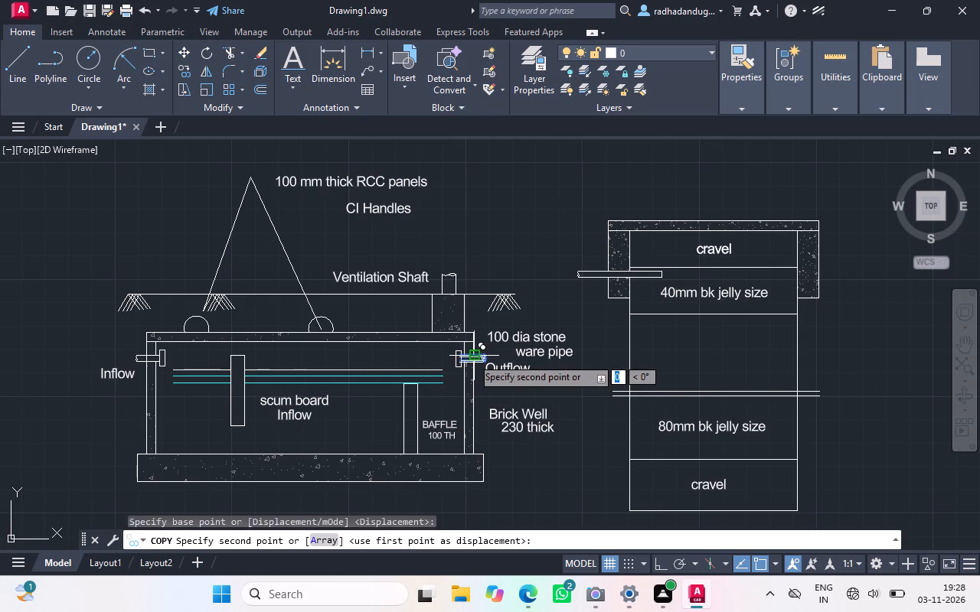
scroll(472, 357, "down", 3, "ctrl")
scroll(466, 425, "up", 3)
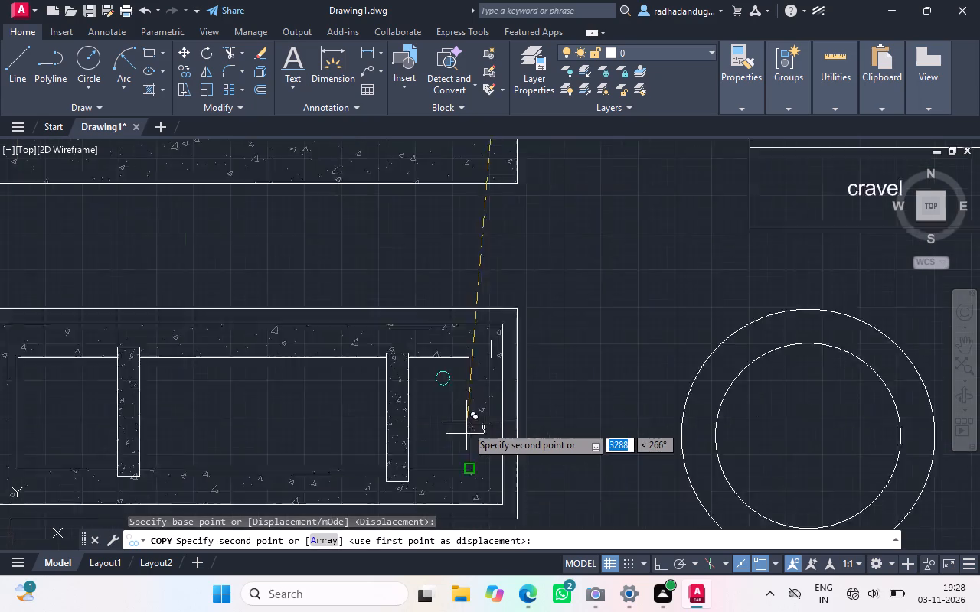
scroll(466, 425, "up", 3)
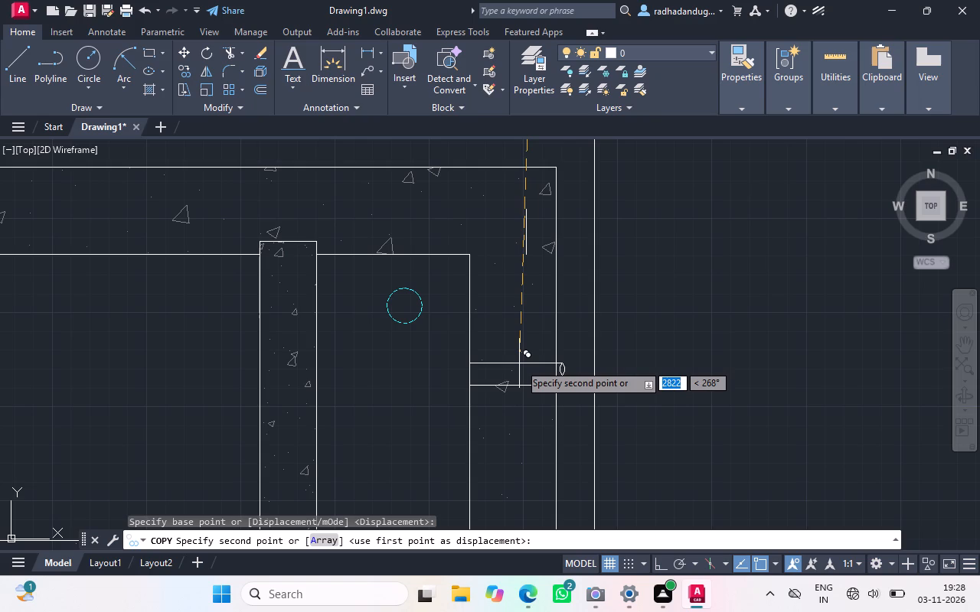
left_click(599, 358)
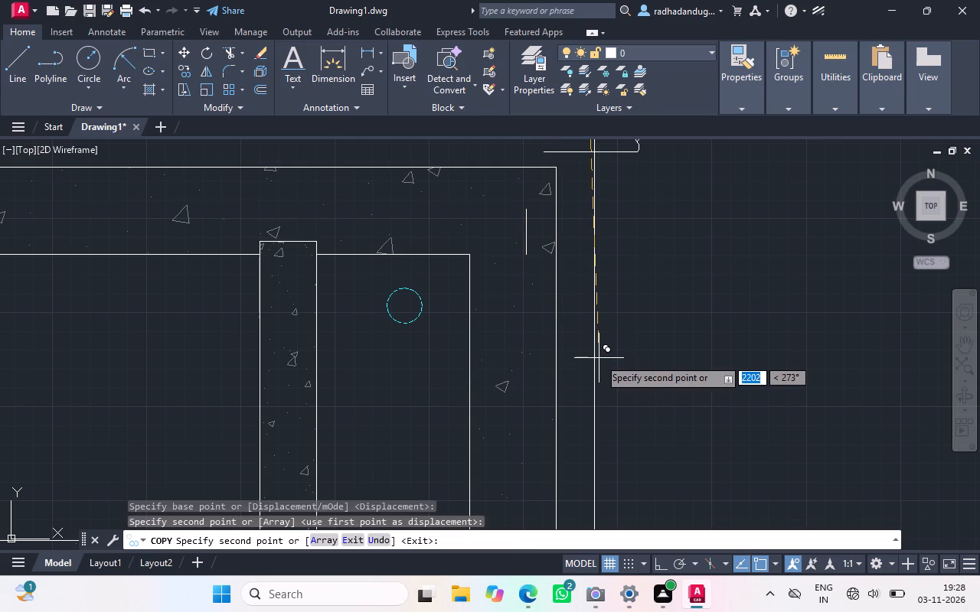
scroll(580, 393, "up", 3, "ctrl")
left_click(583, 399)
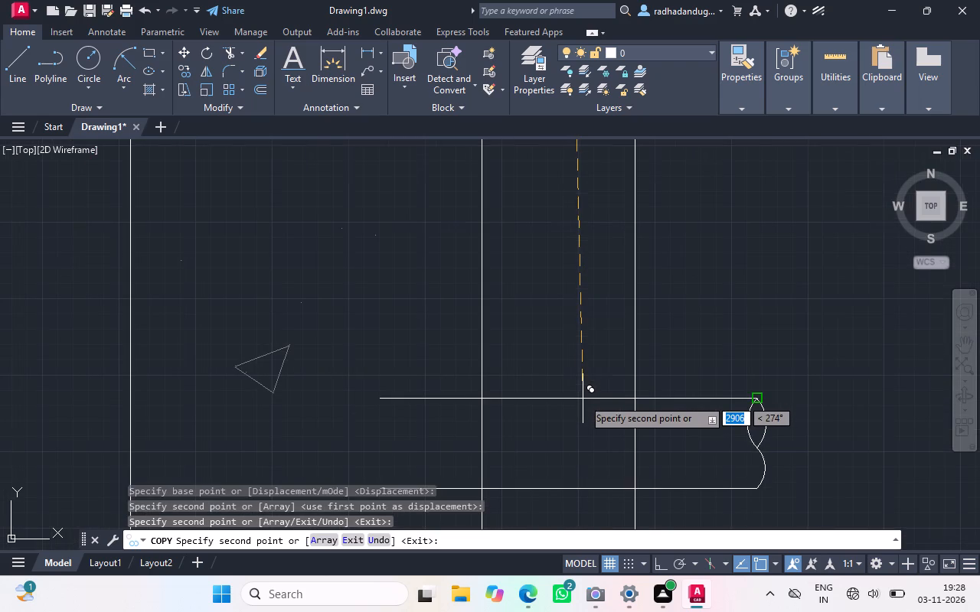
Place another copy of the pipe across the hatched end wall at the opposite, inflow end of the tank plan.
scroll(583, 399, "down", 5, "ctrl")
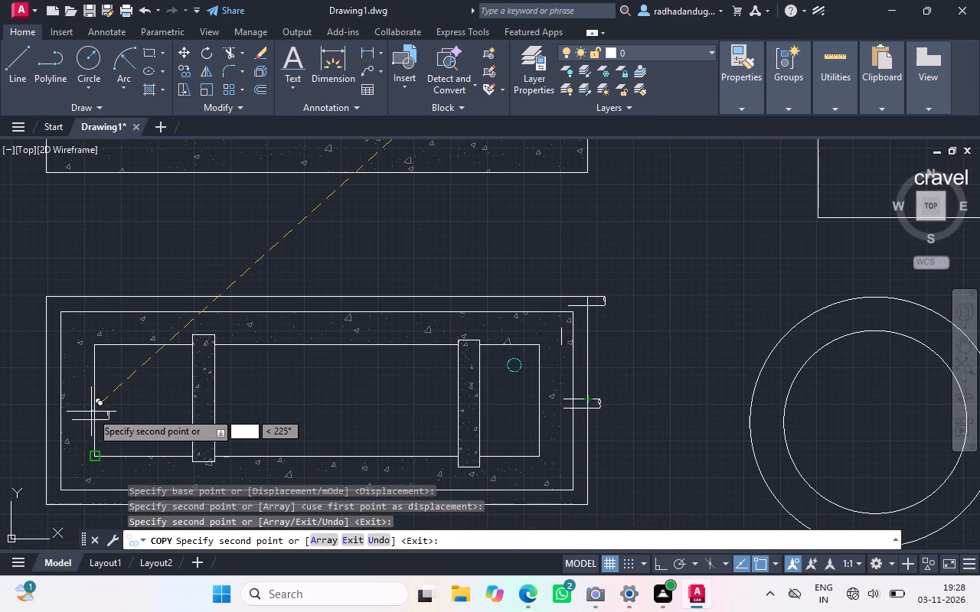
scroll(84, 412, "up", 1, "ctrl")
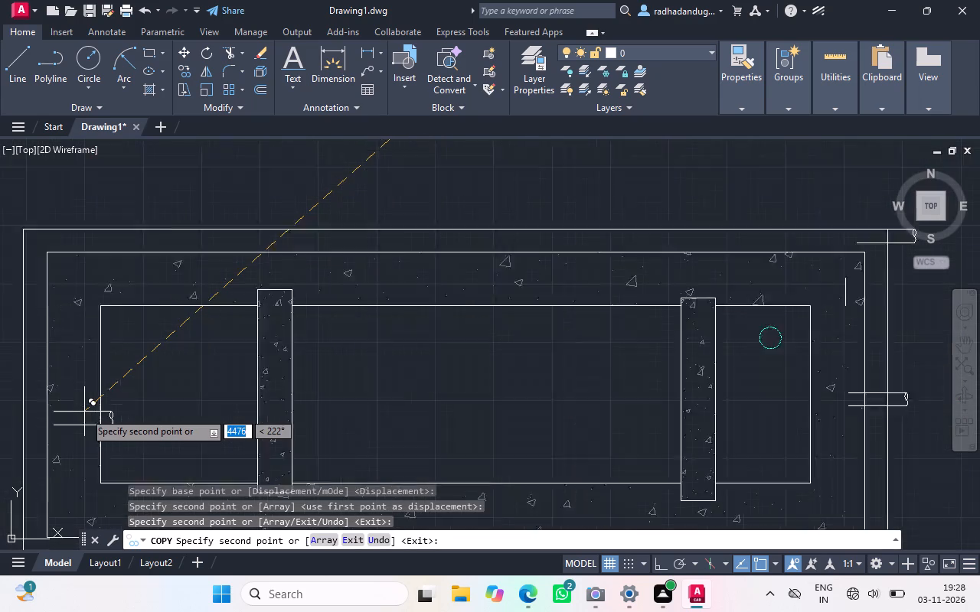
scroll(84, 412, "up", 2, "ctrl")
scroll(84, 412, "down", 3, "ctrl")
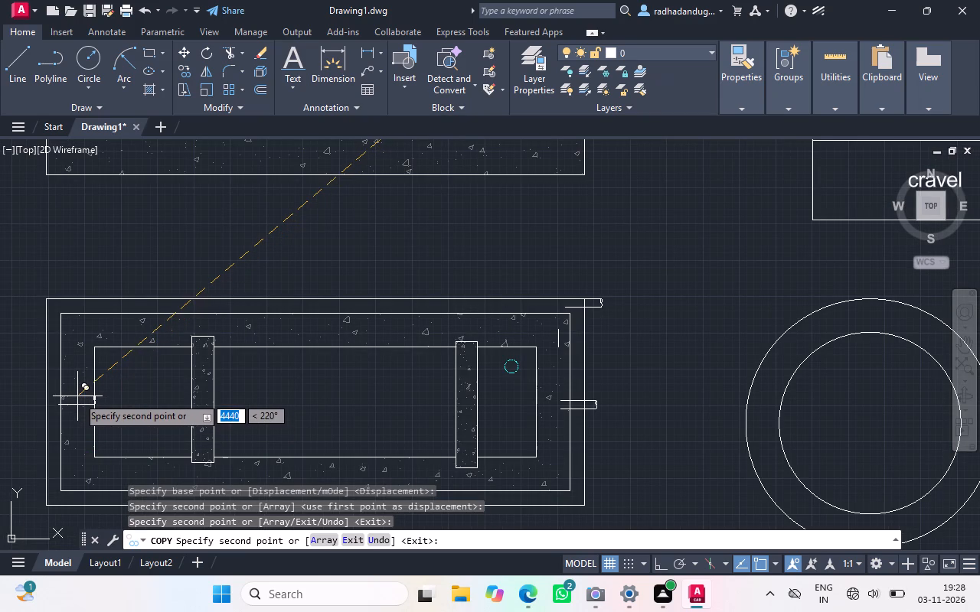
left_click(77, 396)
key("Escape")
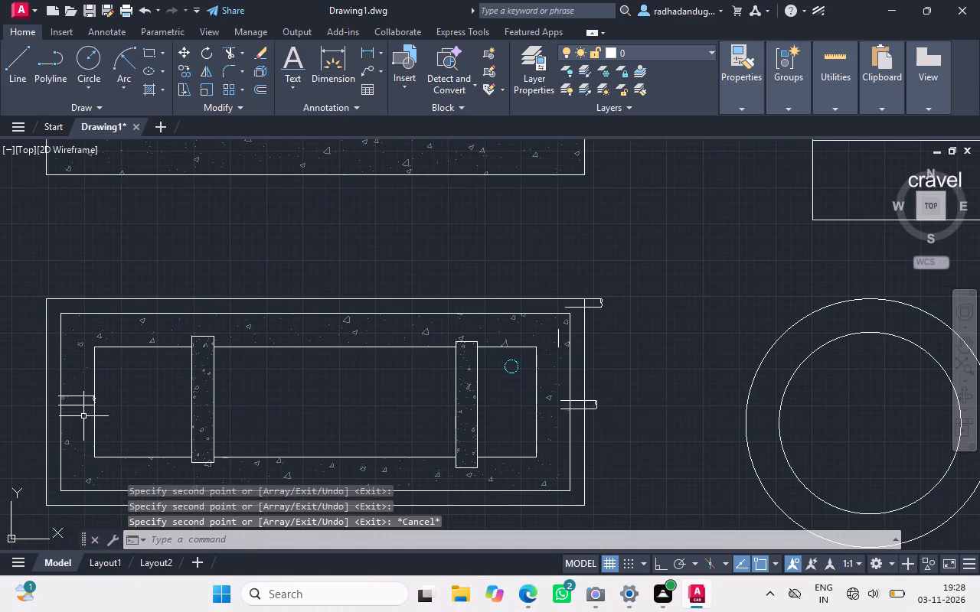
Trim away the end-break arcs of the inflow-end pipe copy where it meets the wall's inner face.
type("tr")
key("space")
key("space")
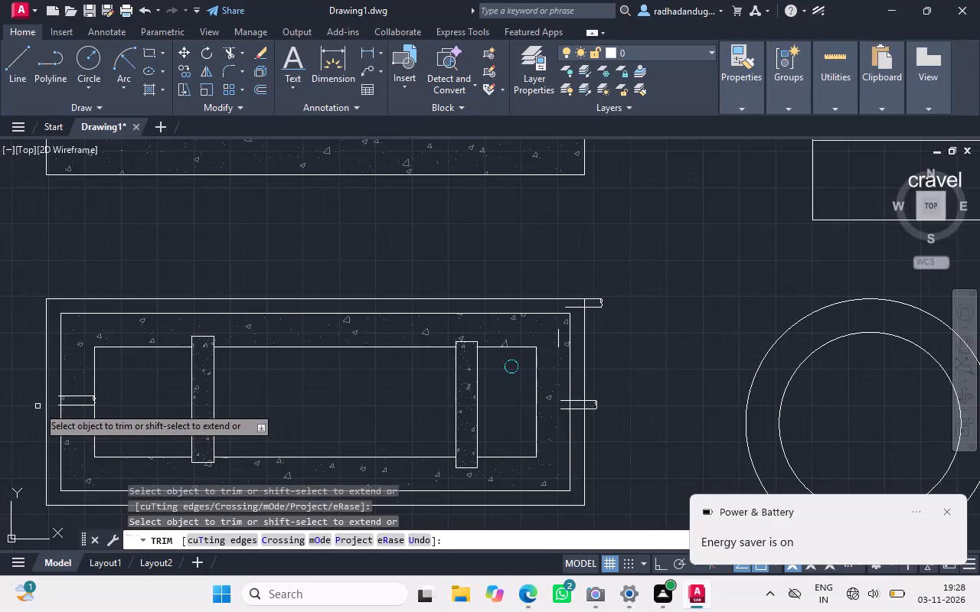
scroll(38, 406, "up", 4, "ctrl")
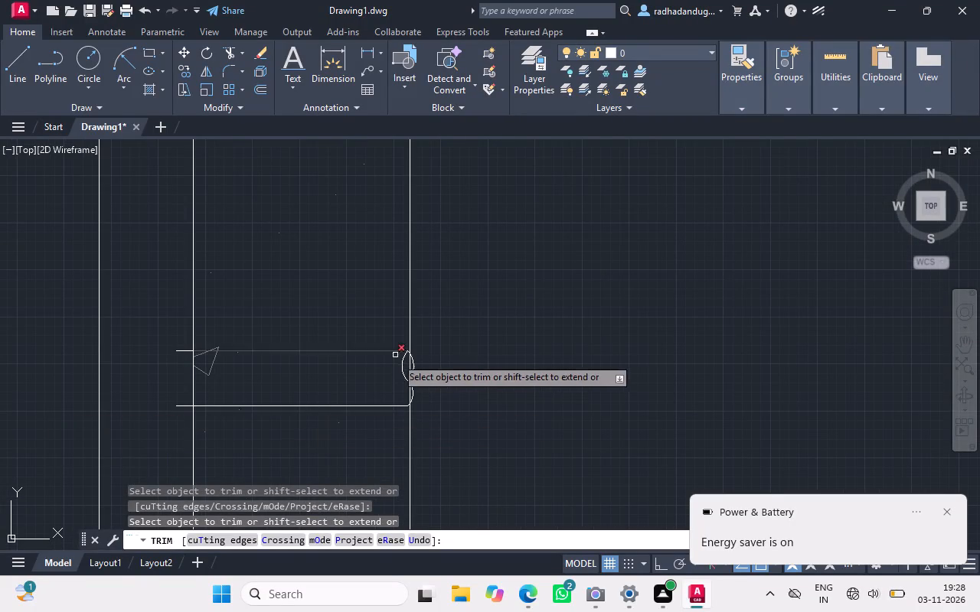
left_click(403, 363)
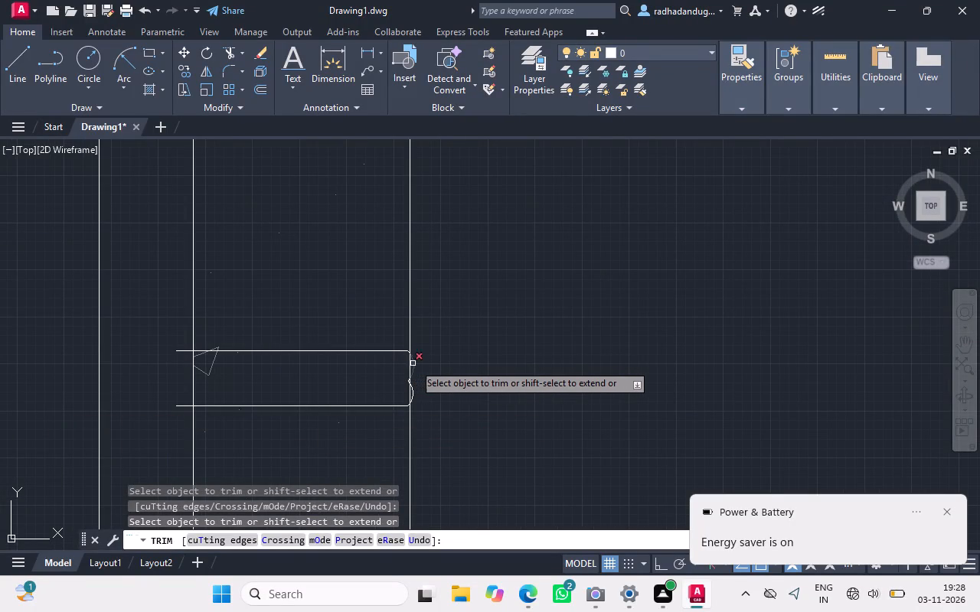
left_click_drag(415, 362, 418, 384)
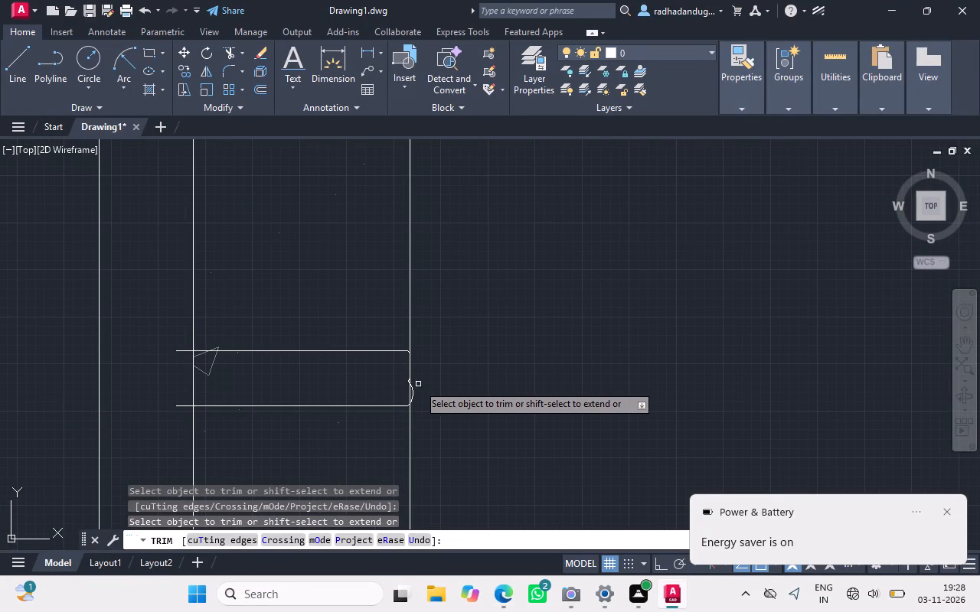
left_click_drag(418, 384, 416, 395)
left_click(416, 395)
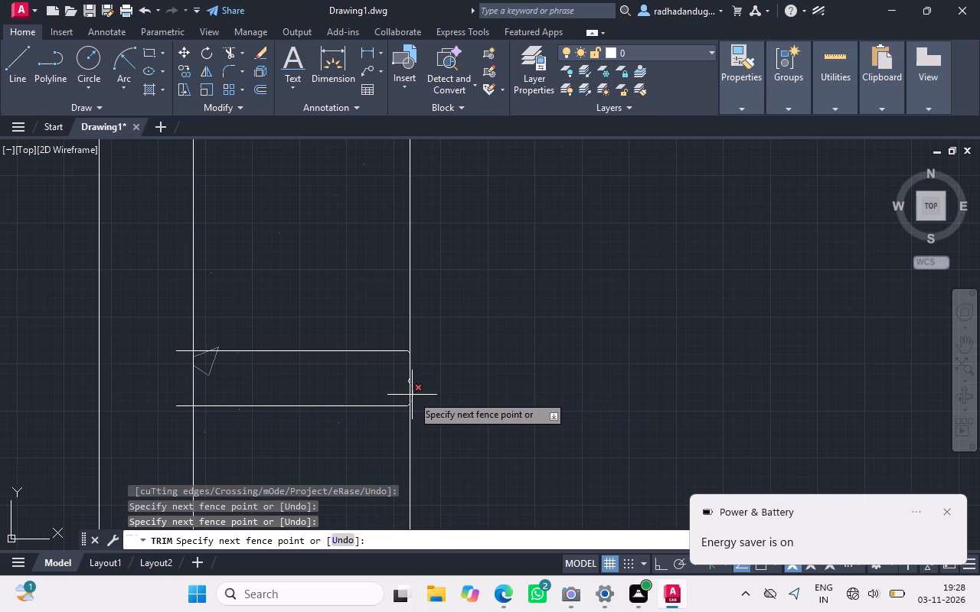
left_click(412, 393)
scroll(401, 407, "up", 4, "ctrl")
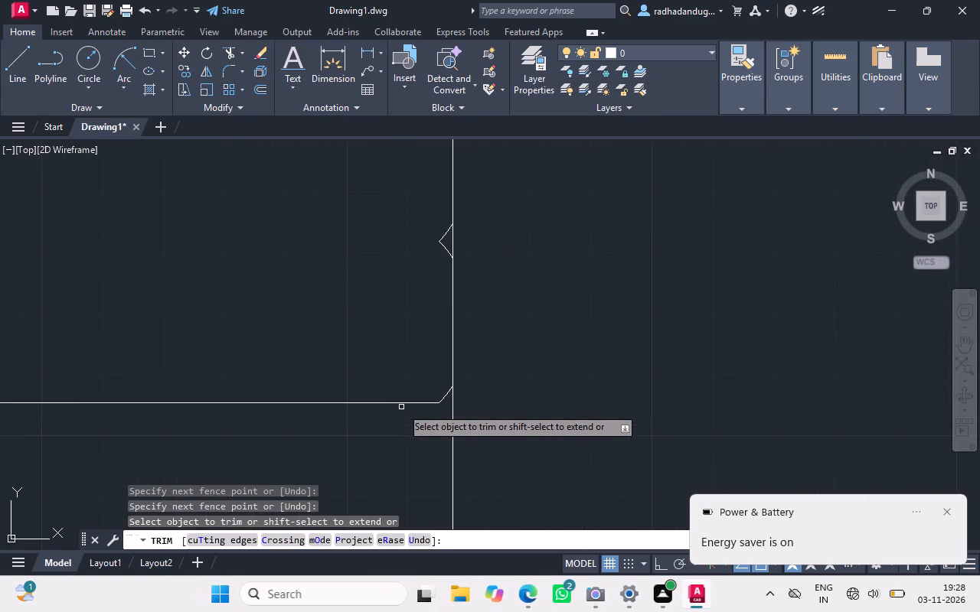
left_click(449, 397)
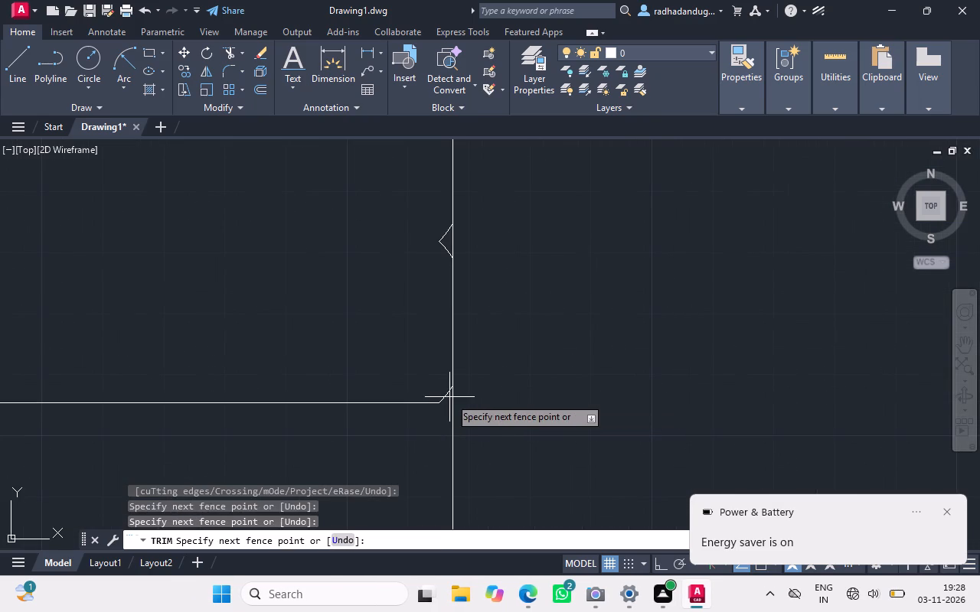
left_click(443, 393)
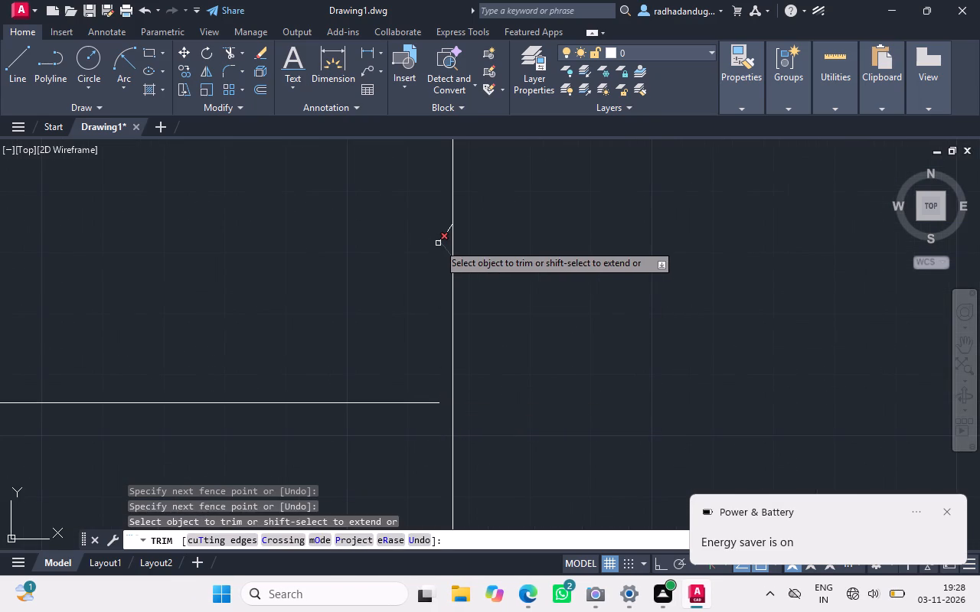
left_click(438, 243)
left_click(443, 239)
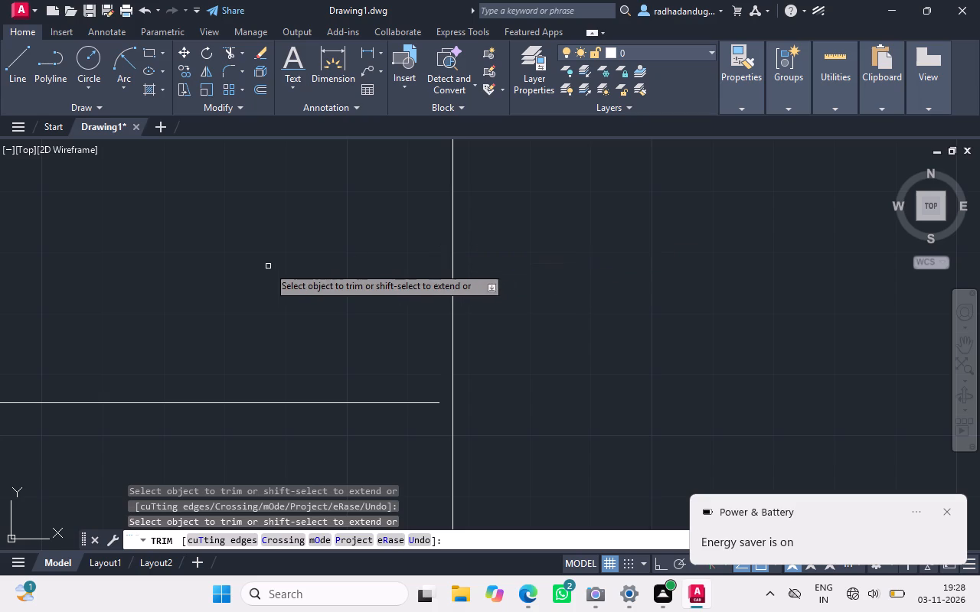
Trim the inflow-end pipe's two edge lines where they project past the hatched wall's outer face.
scroll(268, 266, "down", 5, "ctrl")
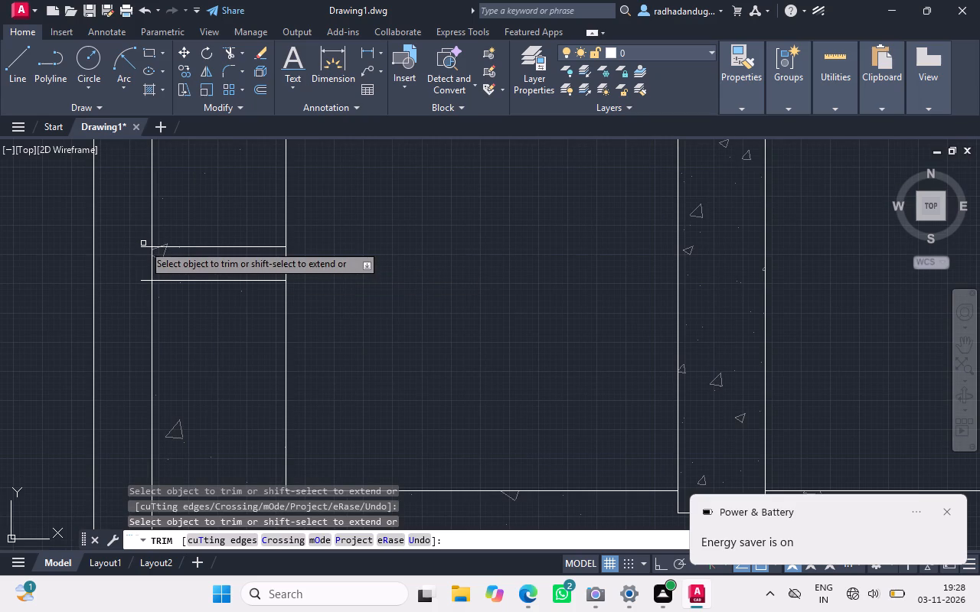
left_click(145, 246)
left_click(142, 280)
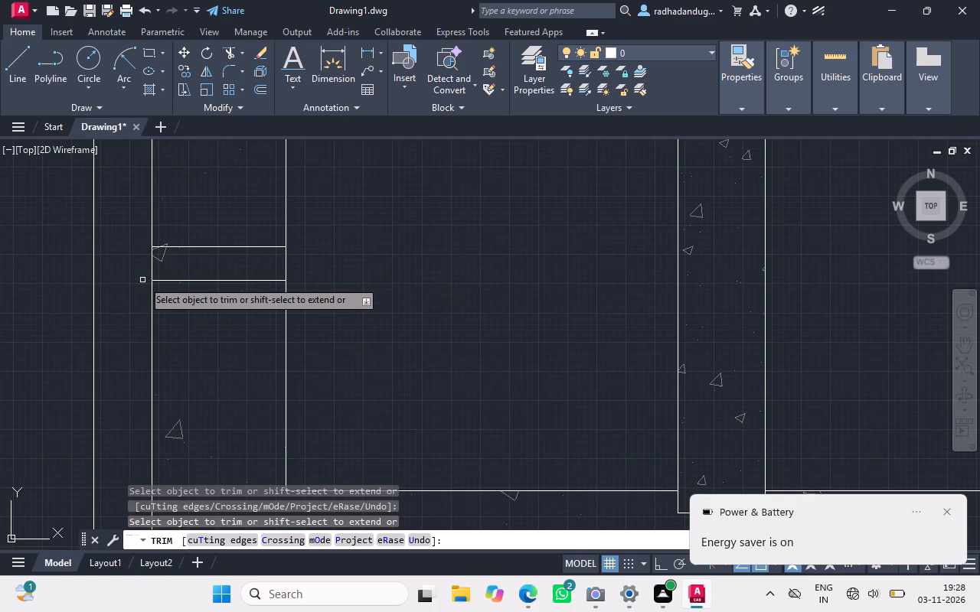
key("Escape")
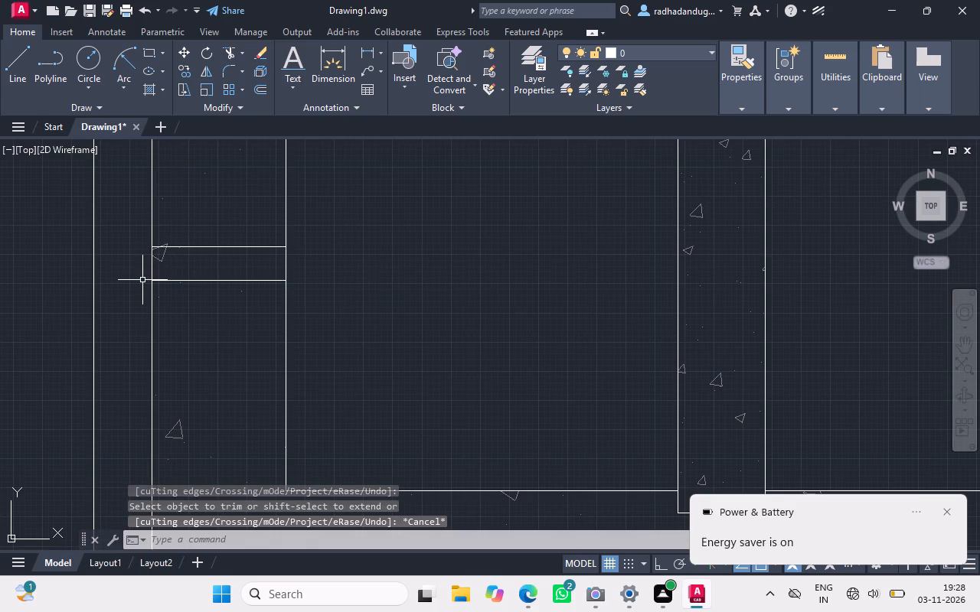
Extend the inflow-end pipe's two edge lines to the inner face of the hatched end wall in the tank plan.
key("e")
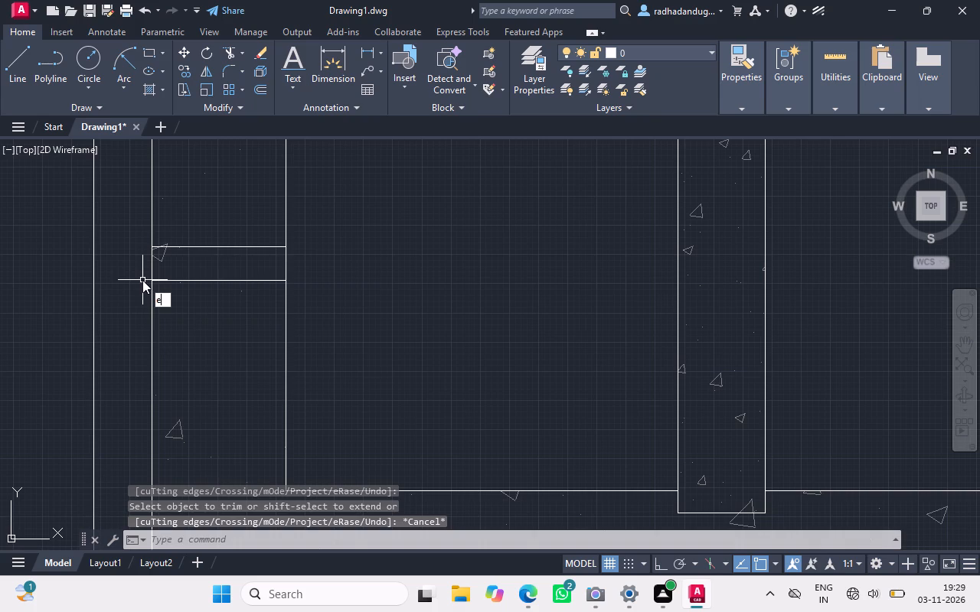
type("x")
key("space")
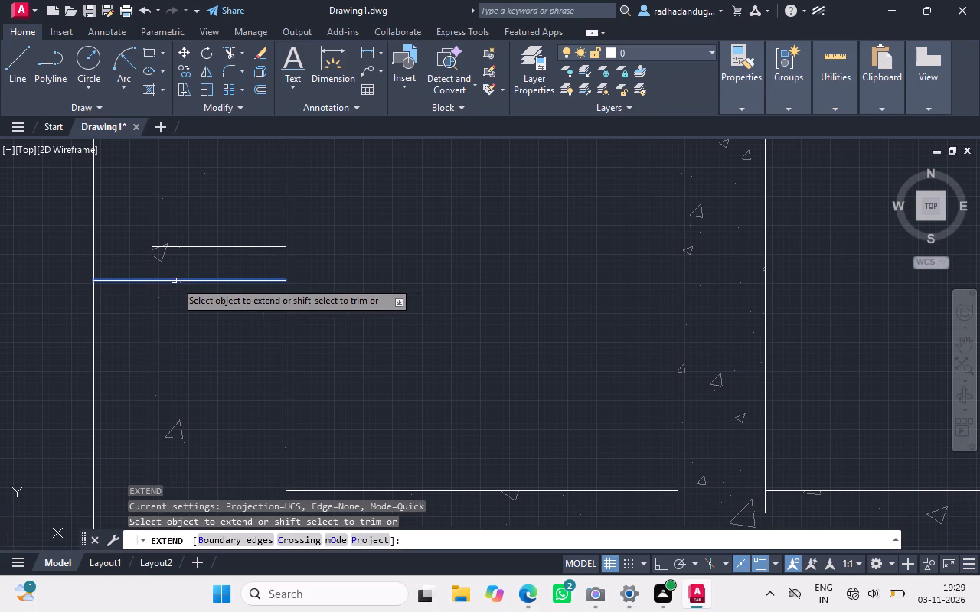
left_click(276, 282)
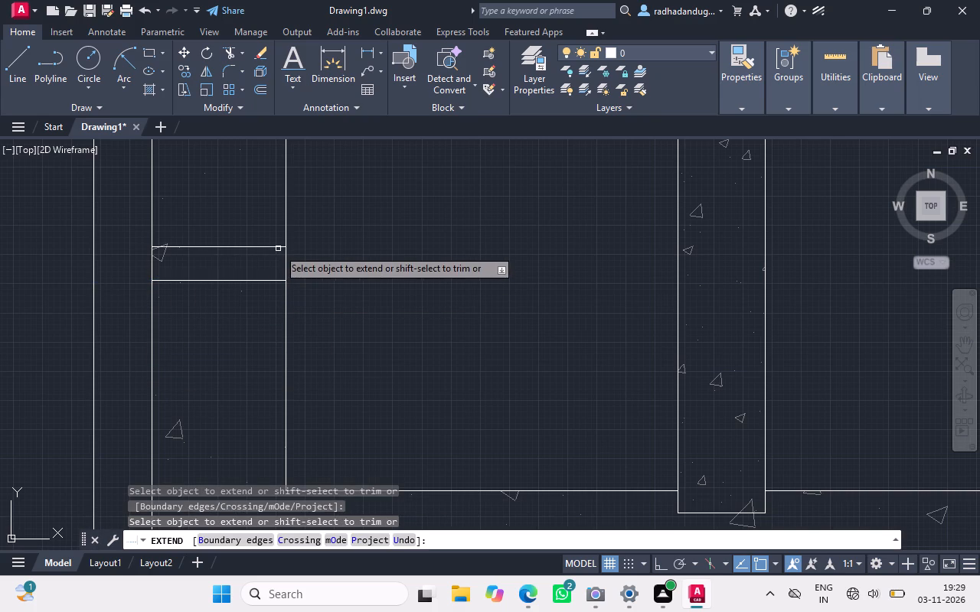
left_click(280, 246)
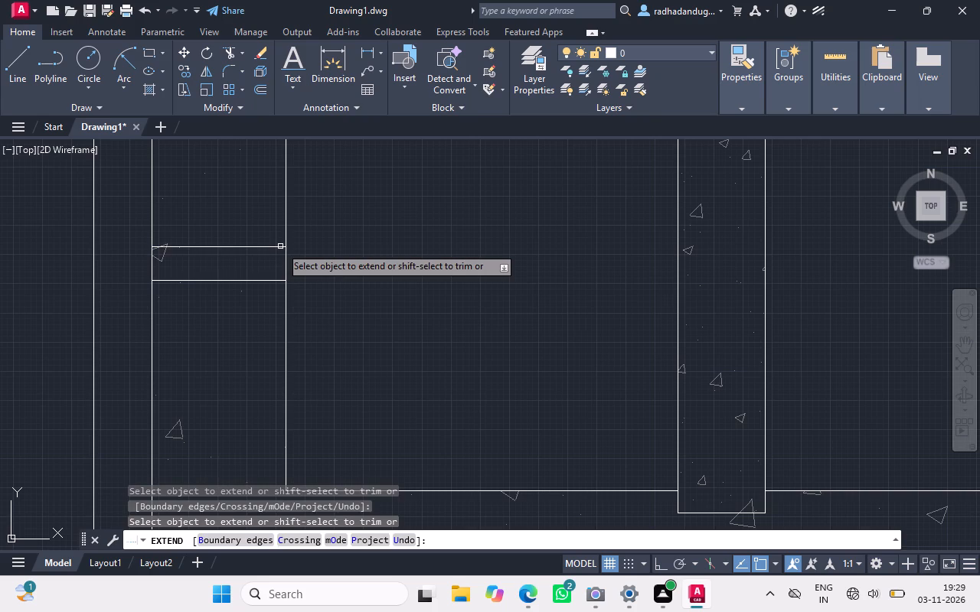
key("Escape")
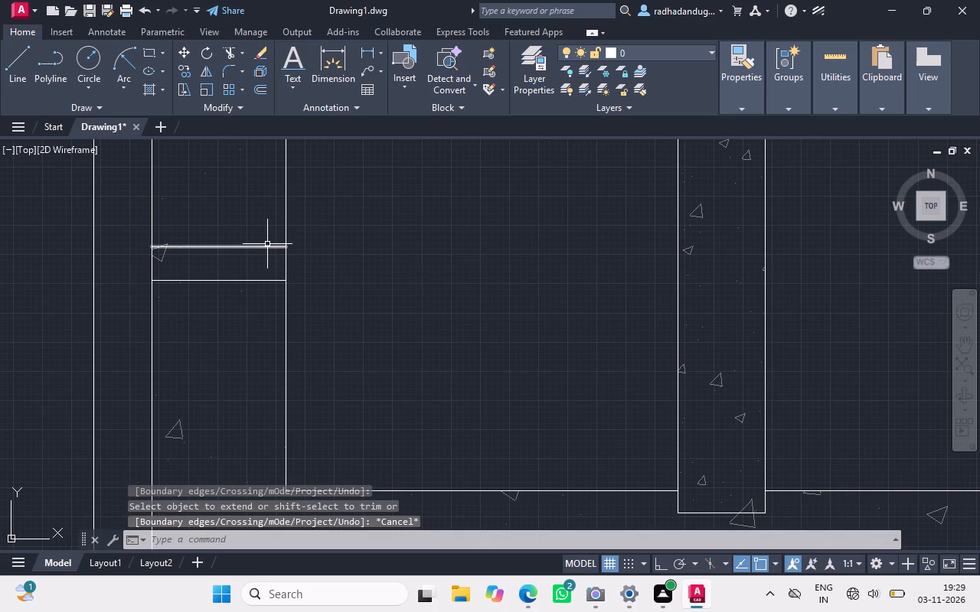
Set the linetype of the inflow-end pipe's two edge lines to the dashed ACAD_ISO02W100.
left_click(267, 246)
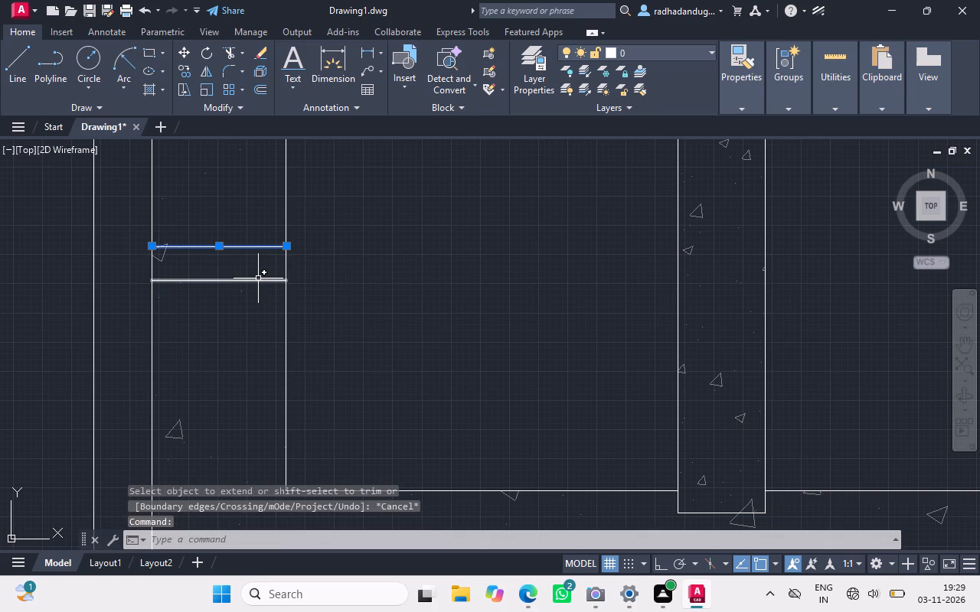
left_click(258, 282)
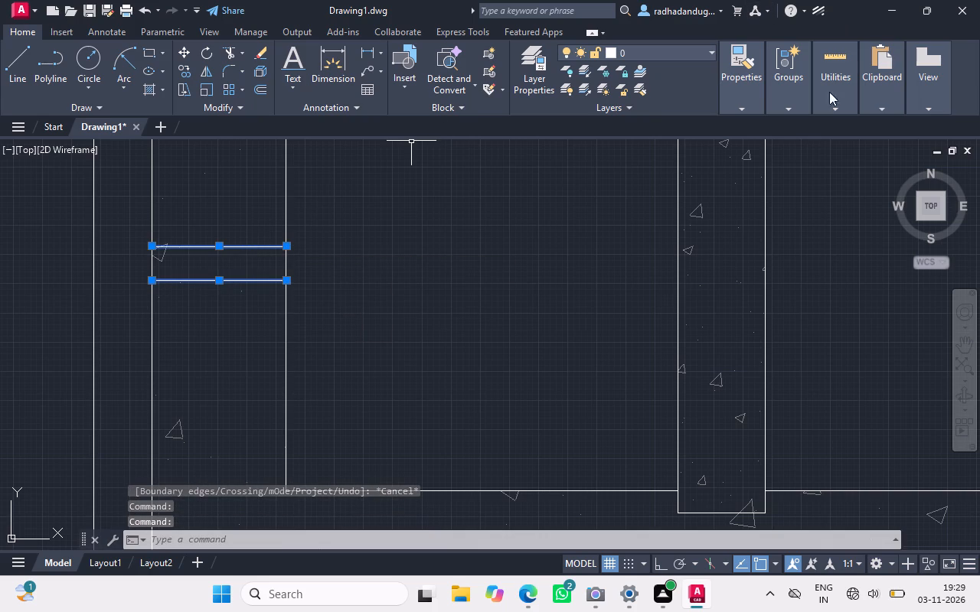
left_click(743, 108)
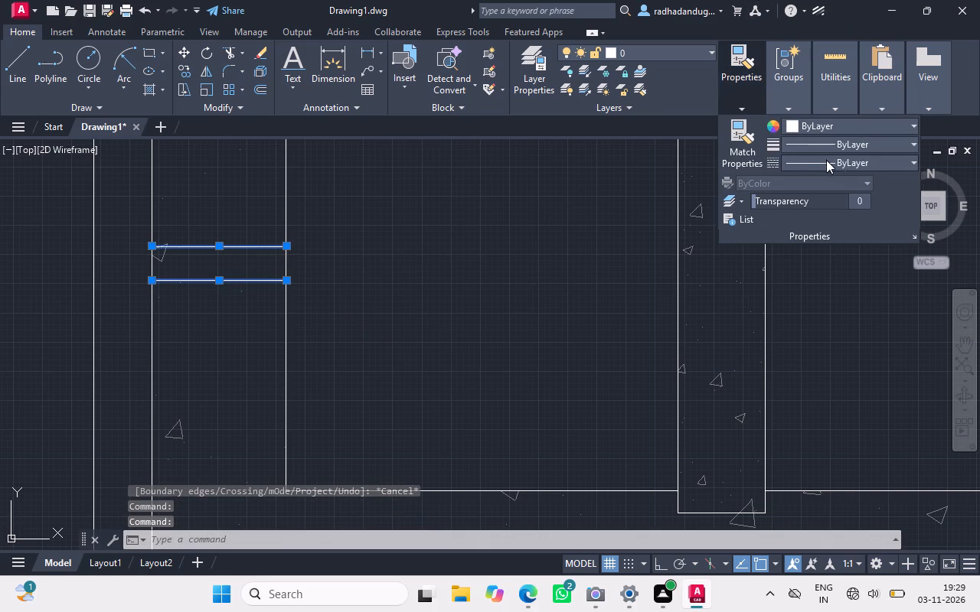
left_click(913, 160)
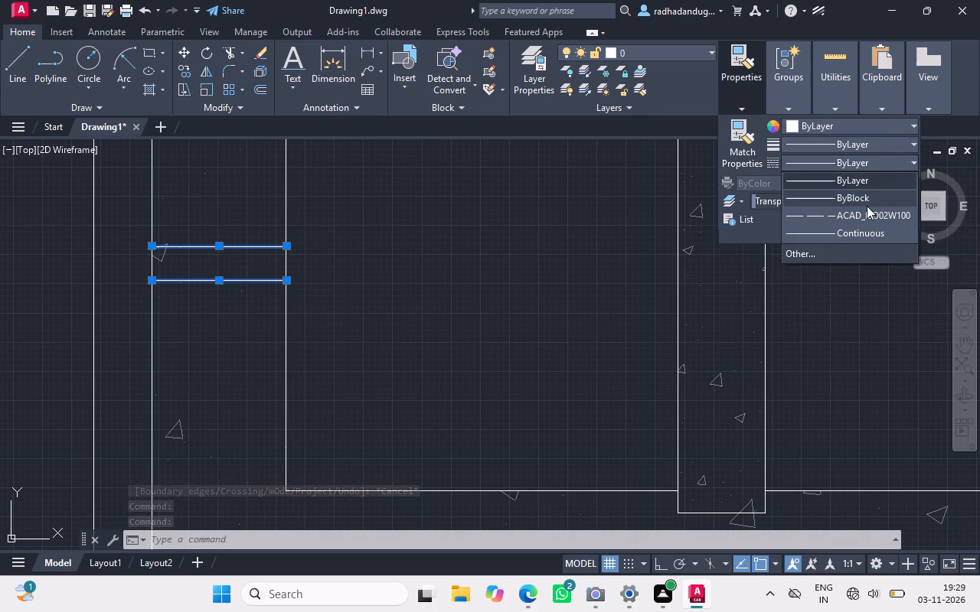
left_click(867, 218)
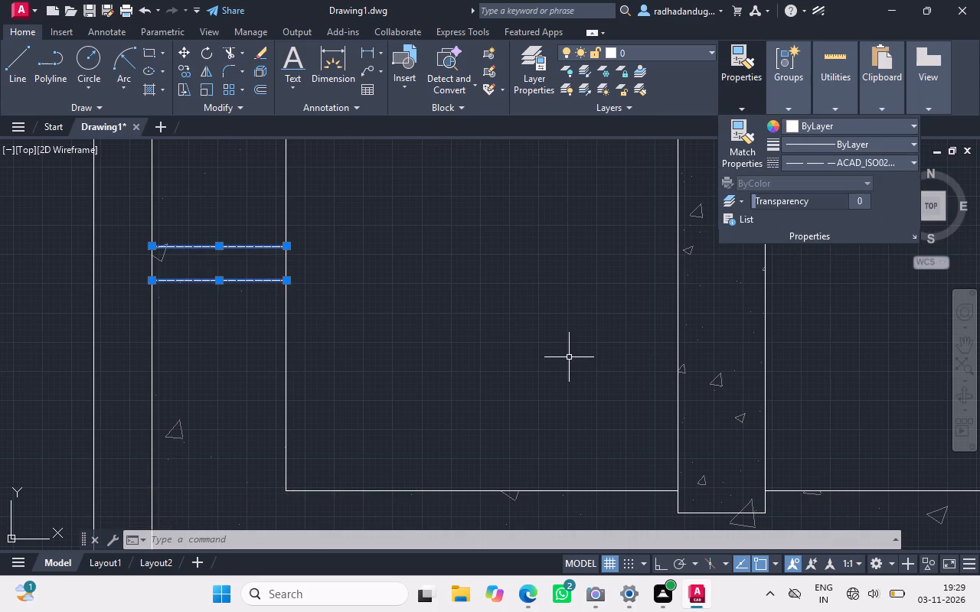
Extend both edge lines of the mid-height outflow pipe through the hatched wall to its inner face in the tank plan.
scroll(563, 356, "down", 3, "ctrl")
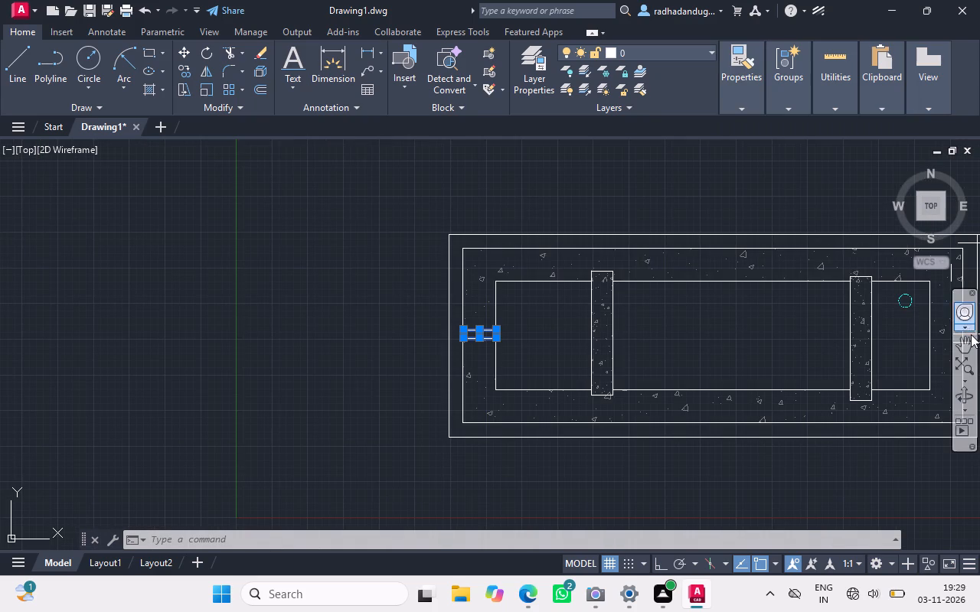
left_click(961, 348)
left_click_drag(888, 348, 723, 365)
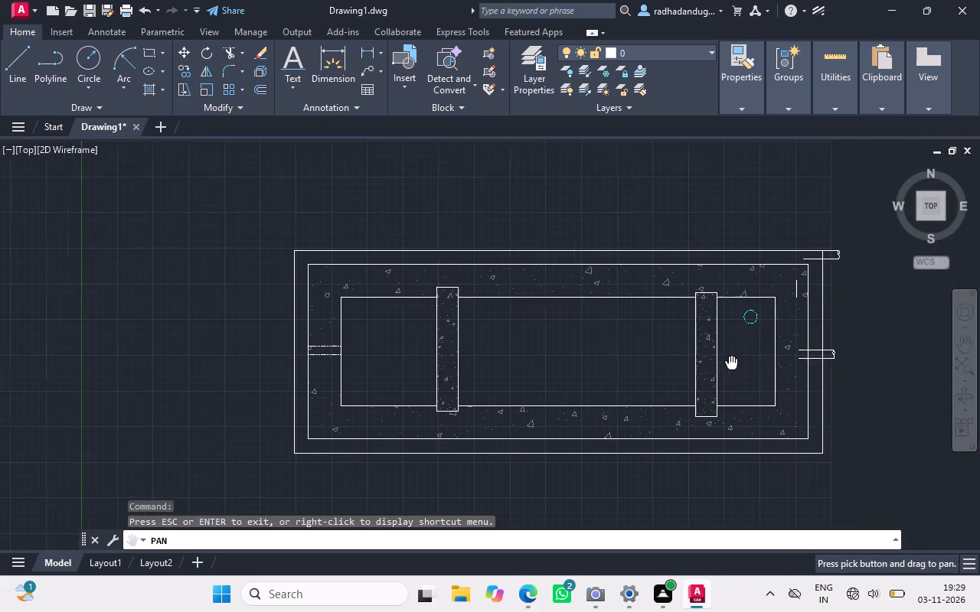
left_click_drag(723, 365, 640, 366)
scroll(726, 364, "up", 4, "ctrl")
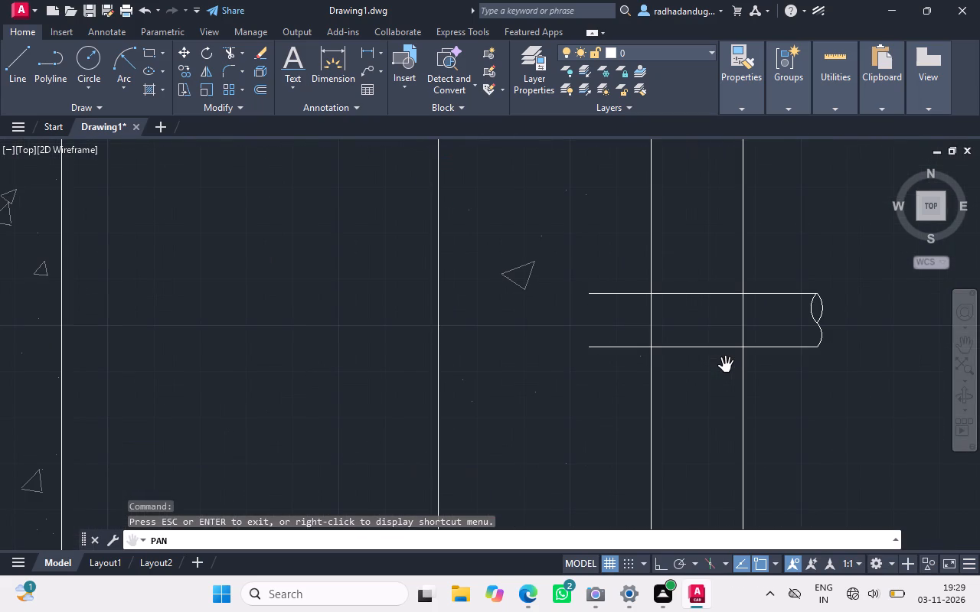
type("ex")
key("space")
left_click(701, 347)
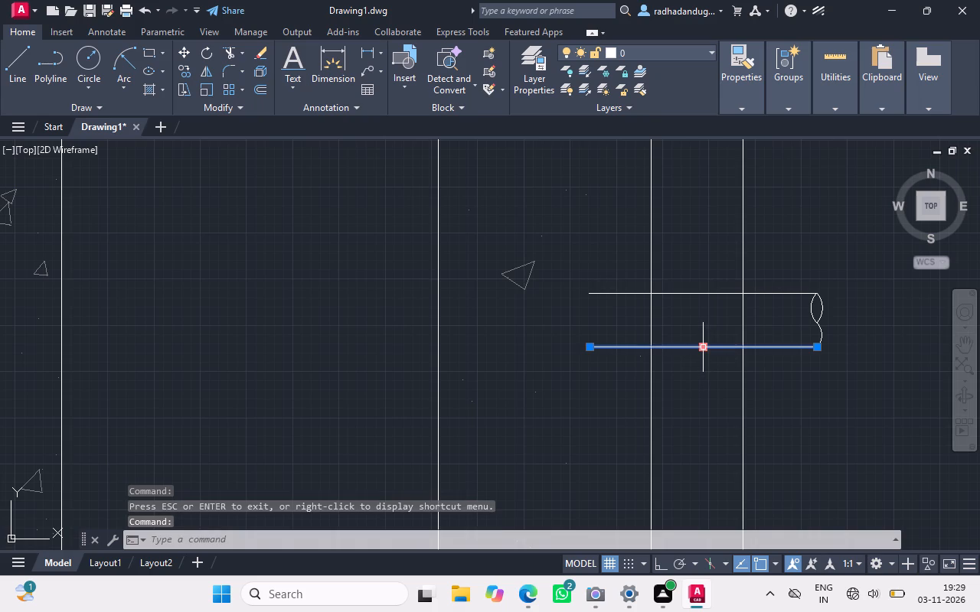
key("Escape")
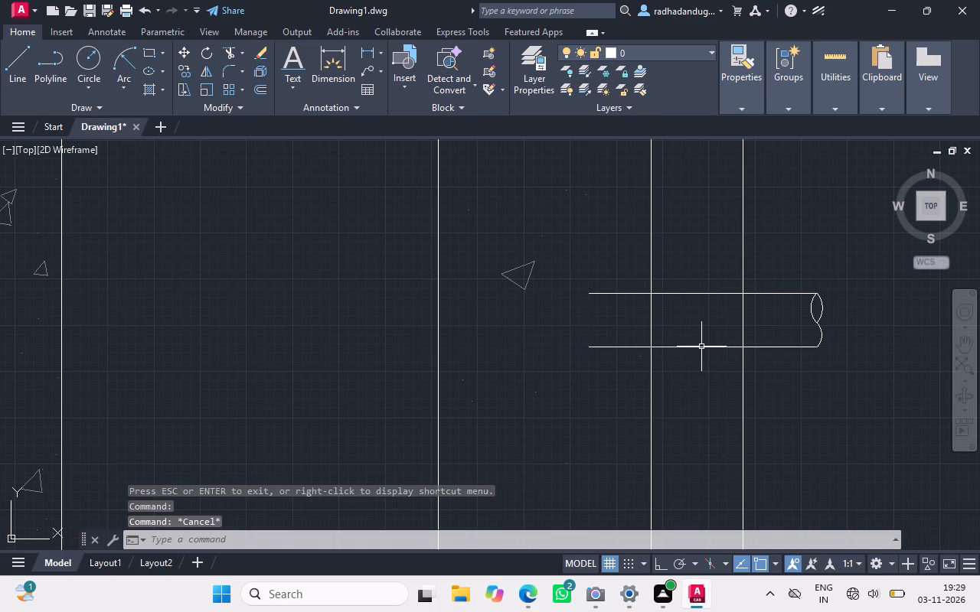
type("ex")
key("space")
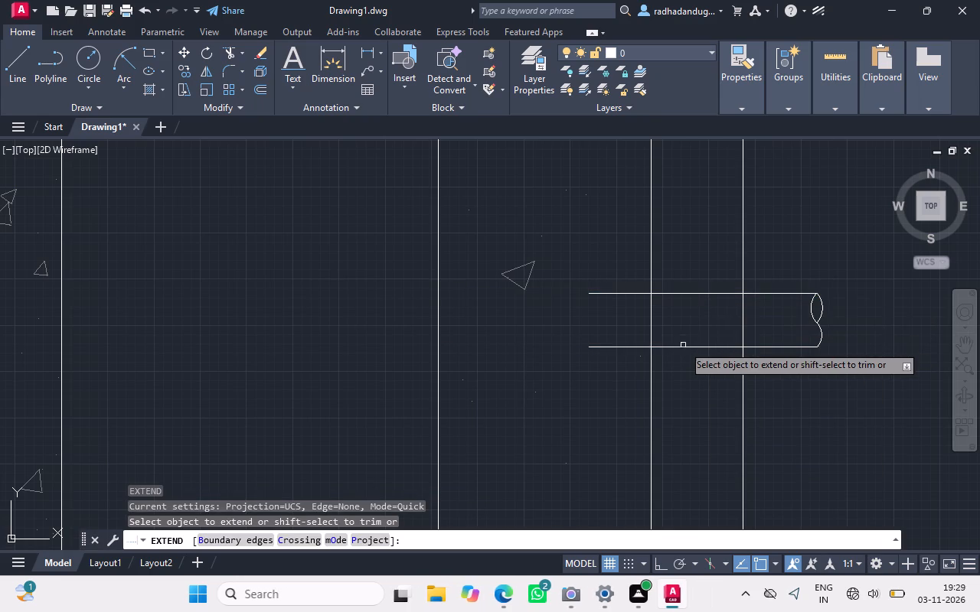
left_click(592, 349)
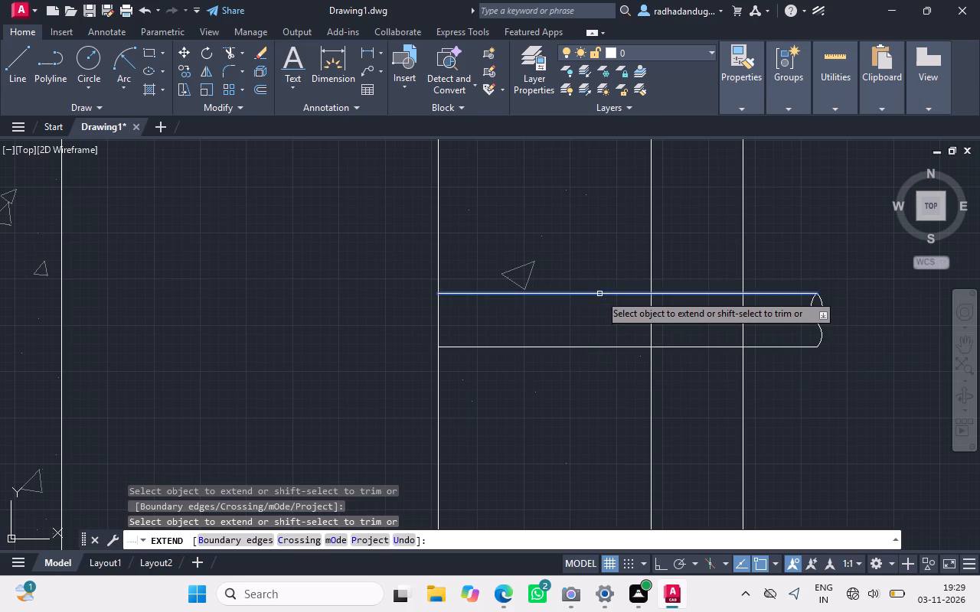
left_click(599, 294)
left_click(595, 310)
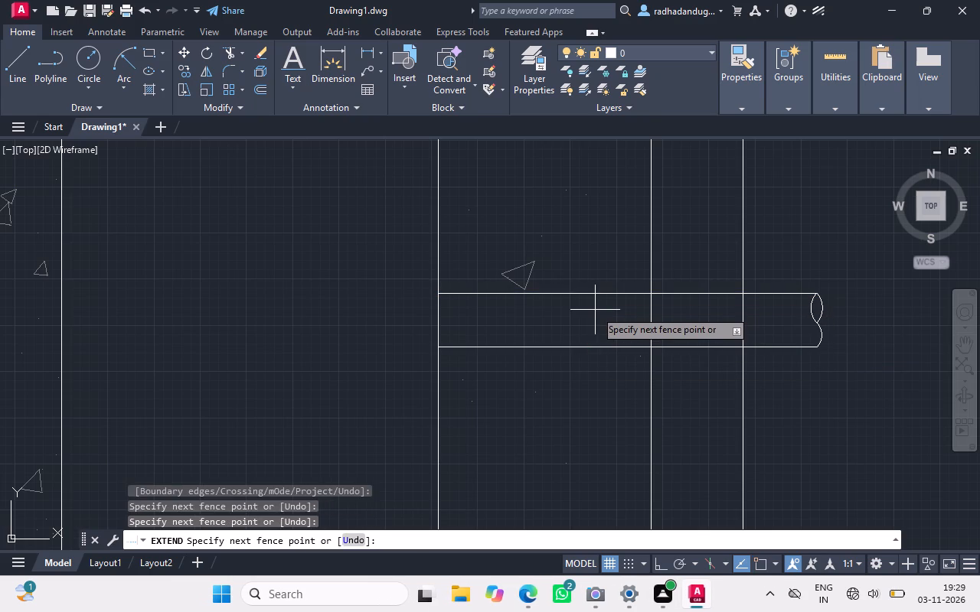
key("Escape")
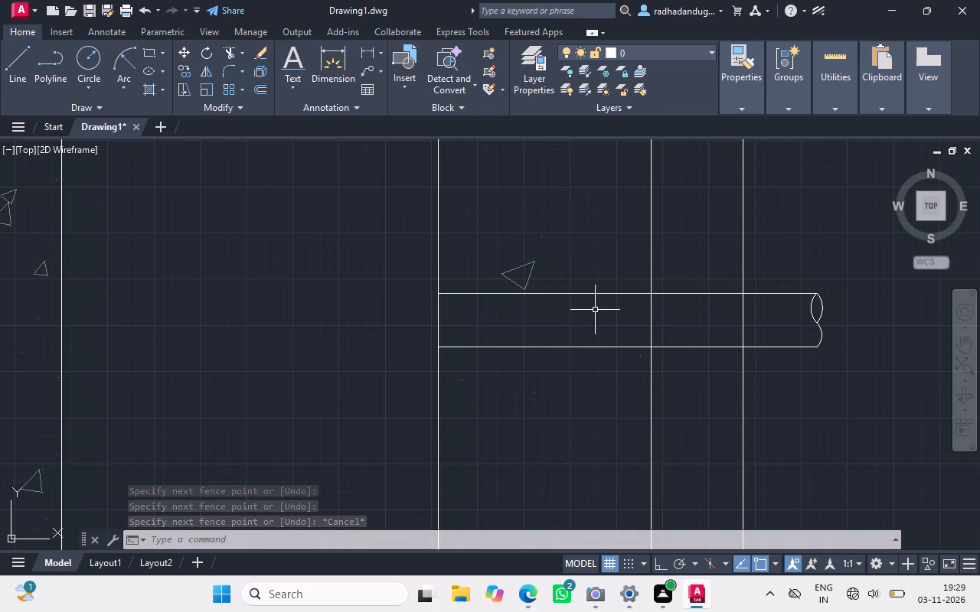
Set the mid-height outflow pipe's two edge lines and end-break arcs to the dashed ACAD_ISO02W100 linetype.
left_click(610, 291)
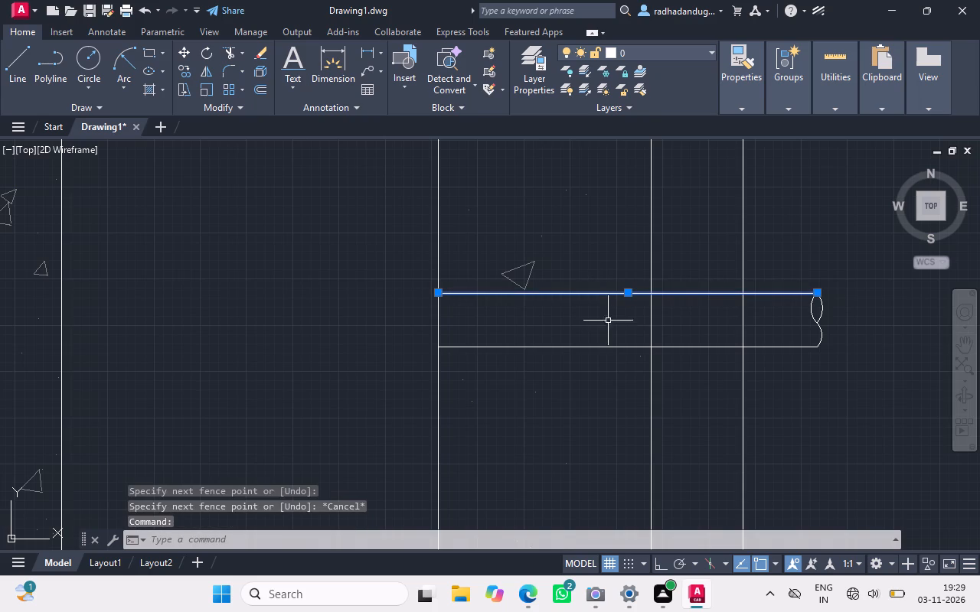
left_click(609, 347)
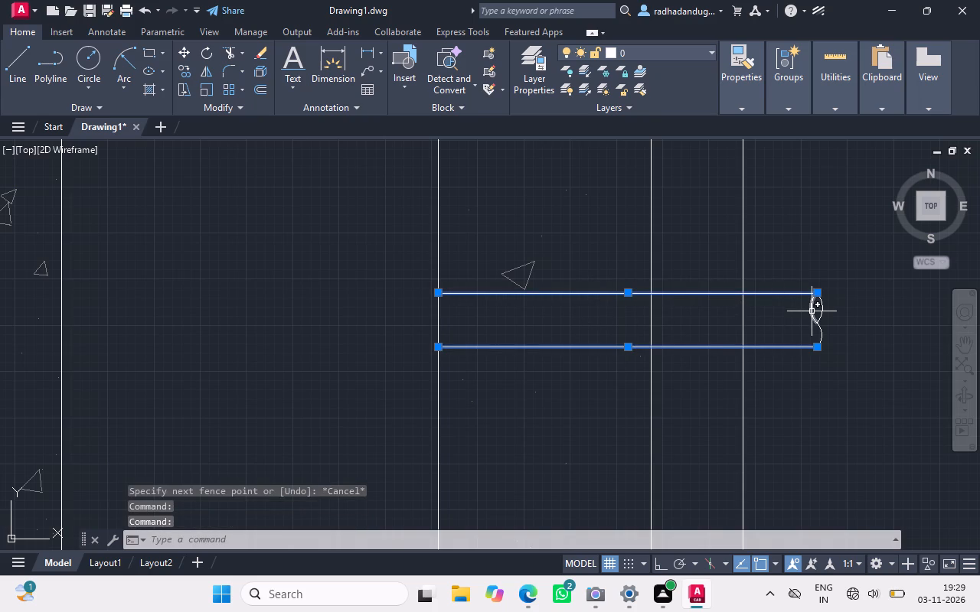
scroll(818, 320, "up", 2, "ctrl")
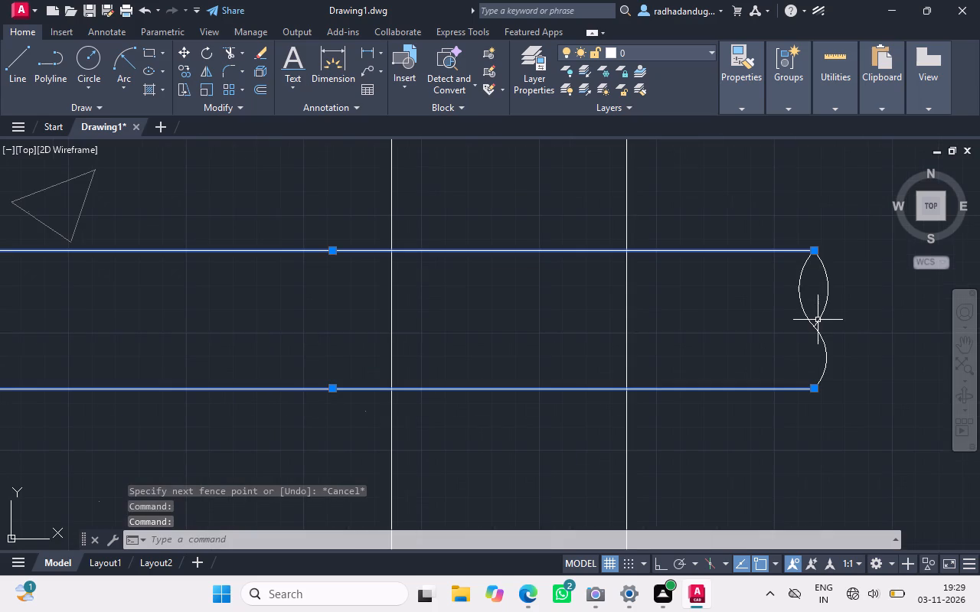
left_click(815, 327)
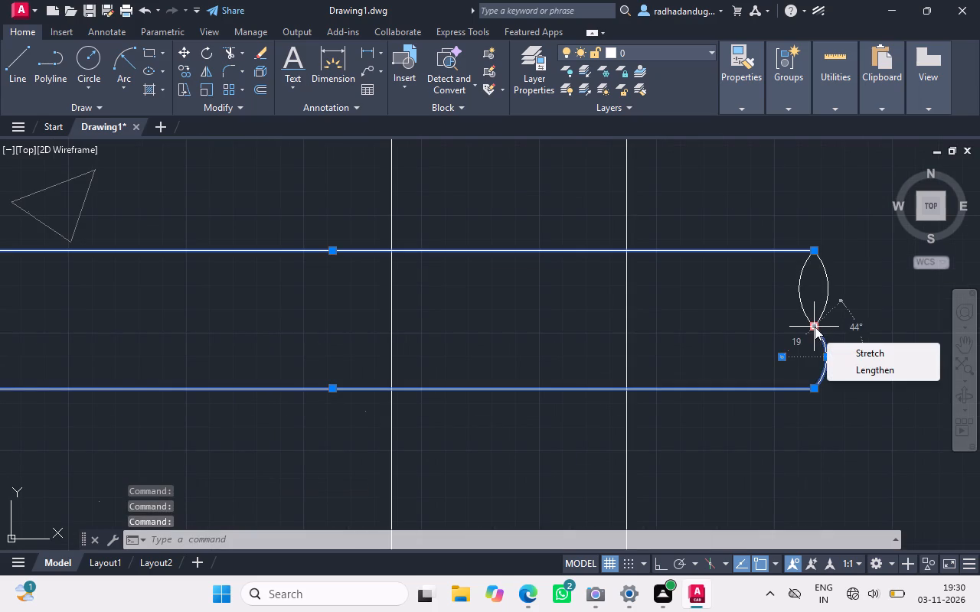
left_click_drag(827, 295, 801, 301)
left_click(801, 301)
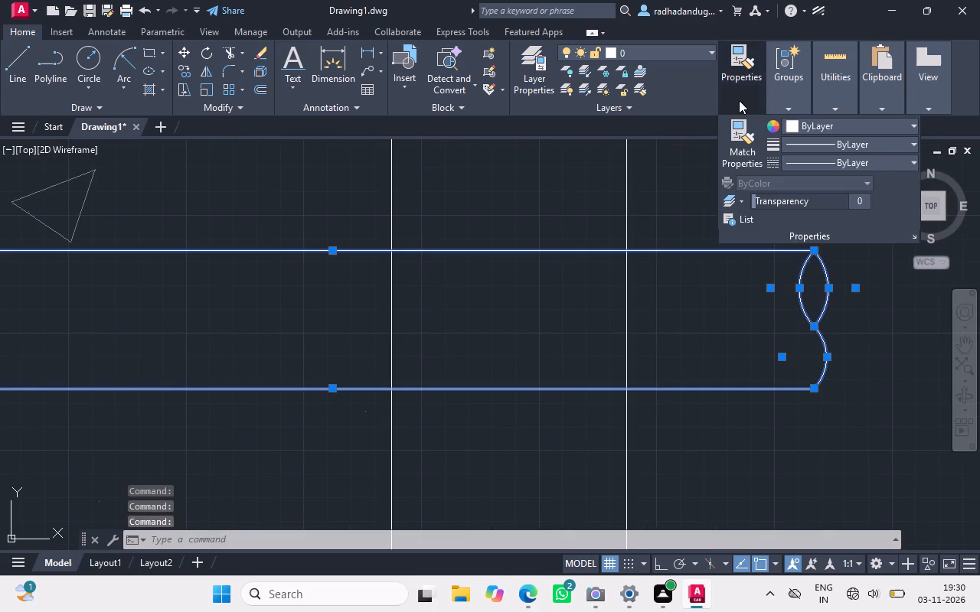
left_click(743, 109)
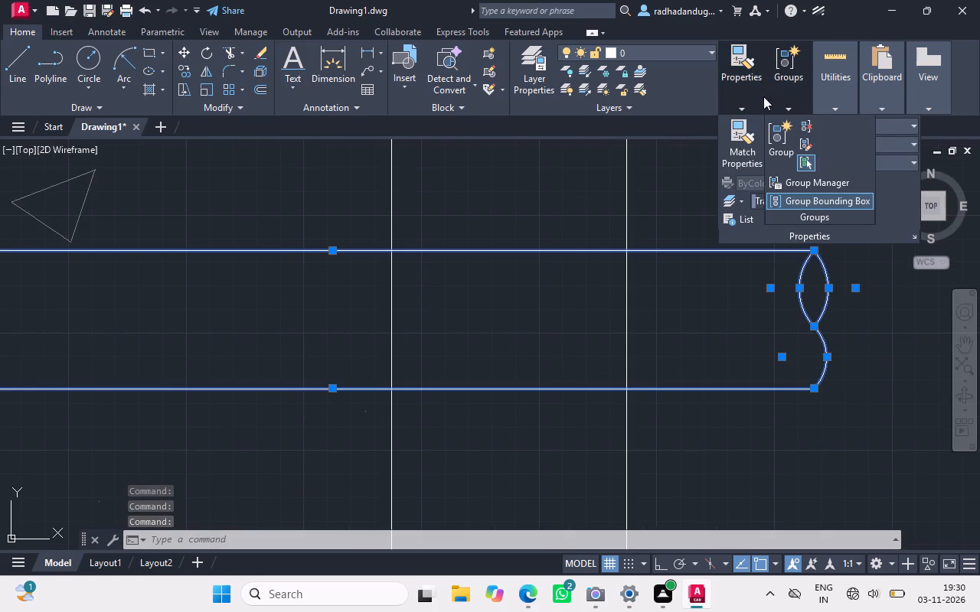
left_click(745, 107)
left_click(740, 107)
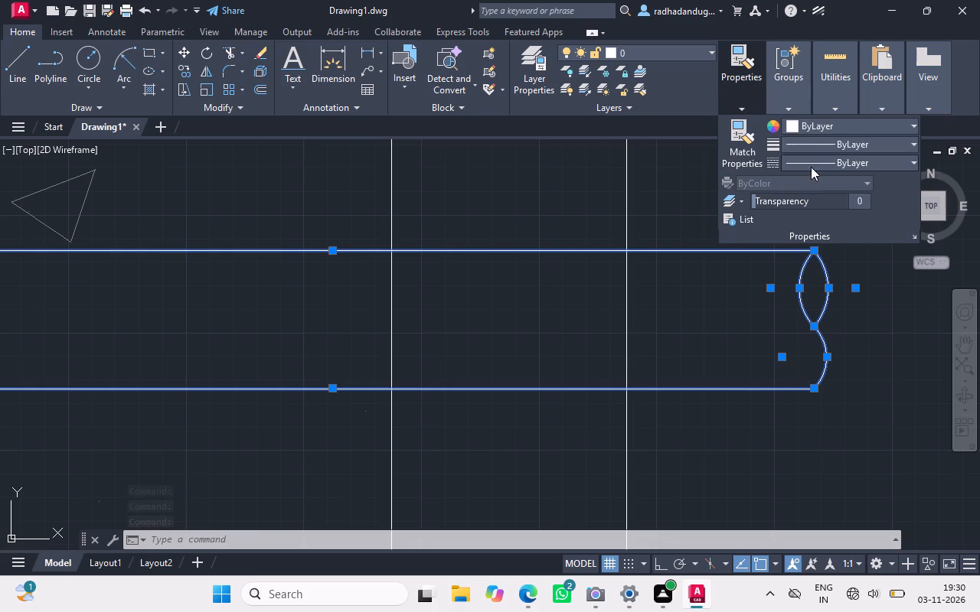
left_click(915, 159)
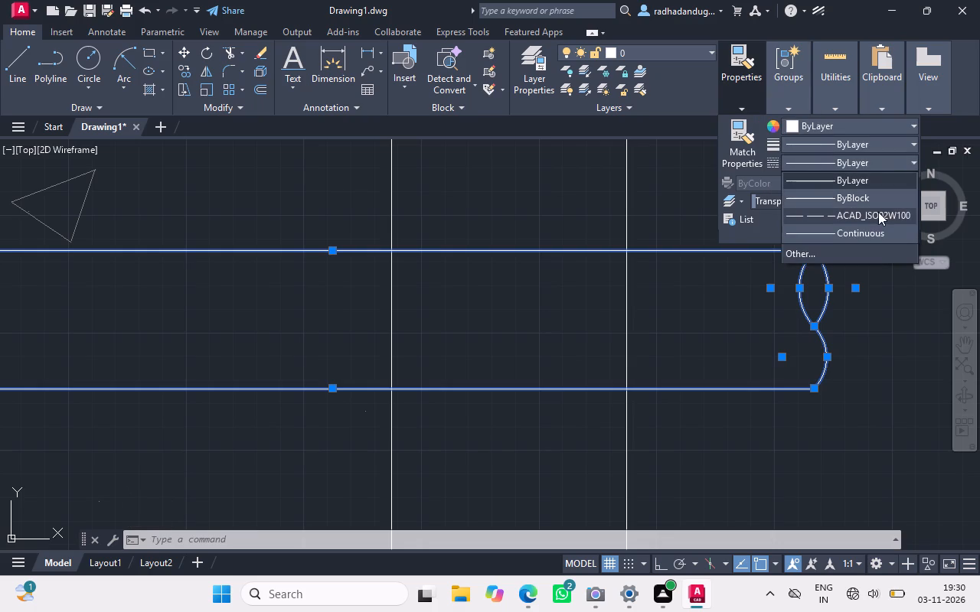
left_click(878, 214)
scroll(583, 372, "down", 3, "ctrl")
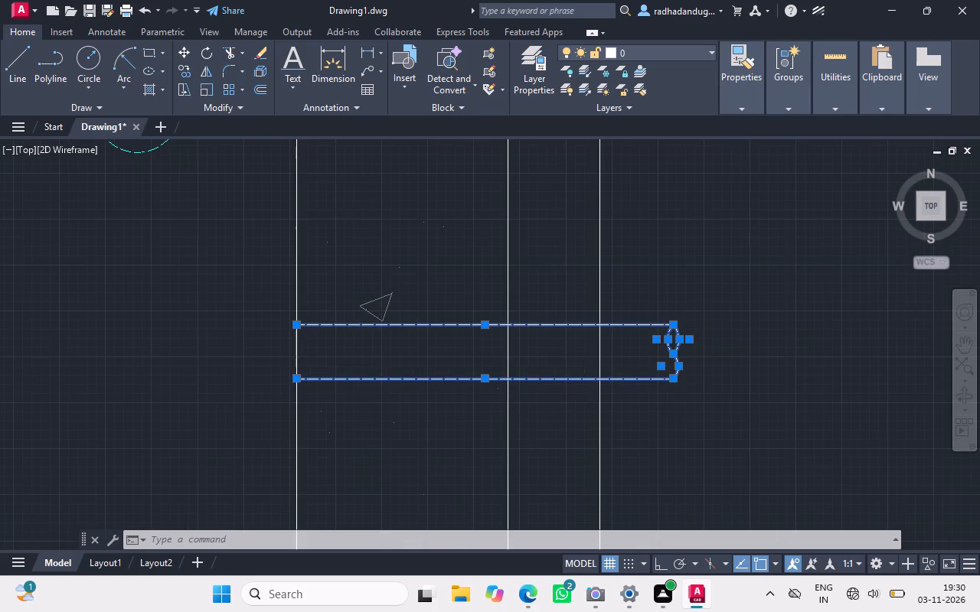
scroll(583, 372, "down", 4, "ctrl")
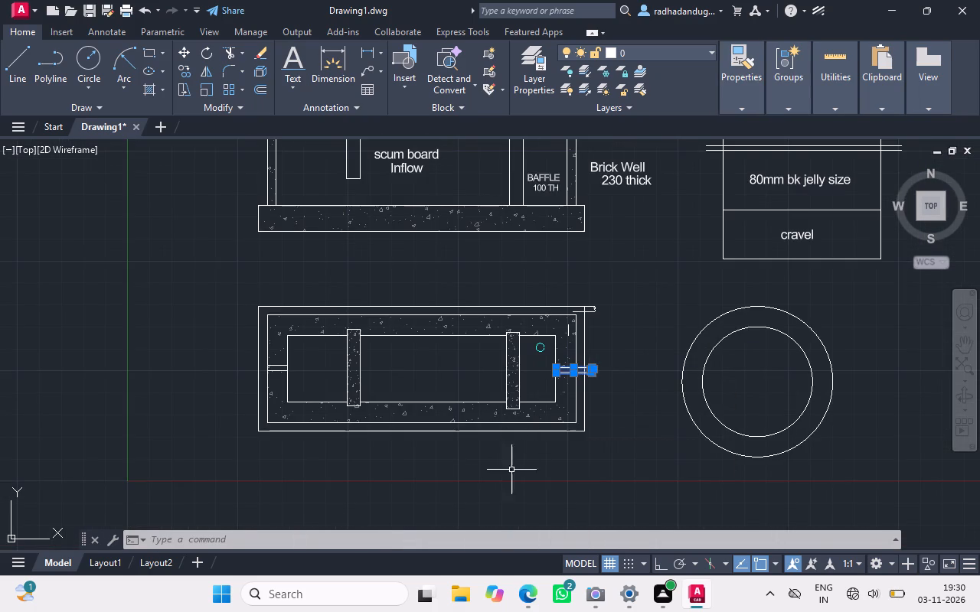
key("Escape")
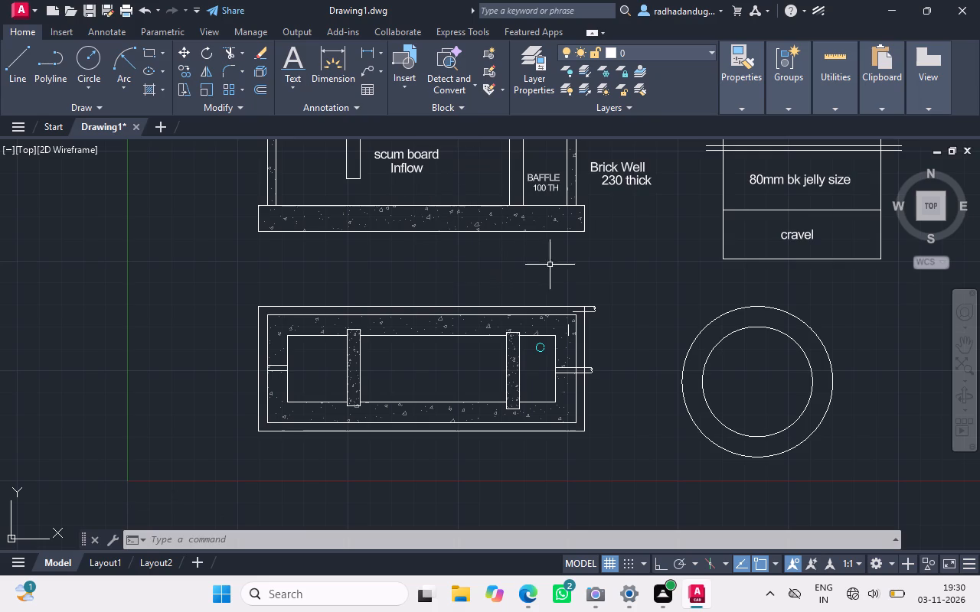
Paste a copy of the Inflow label centred below the tank plan and change its text to PLAN.
left_click(398, 480)
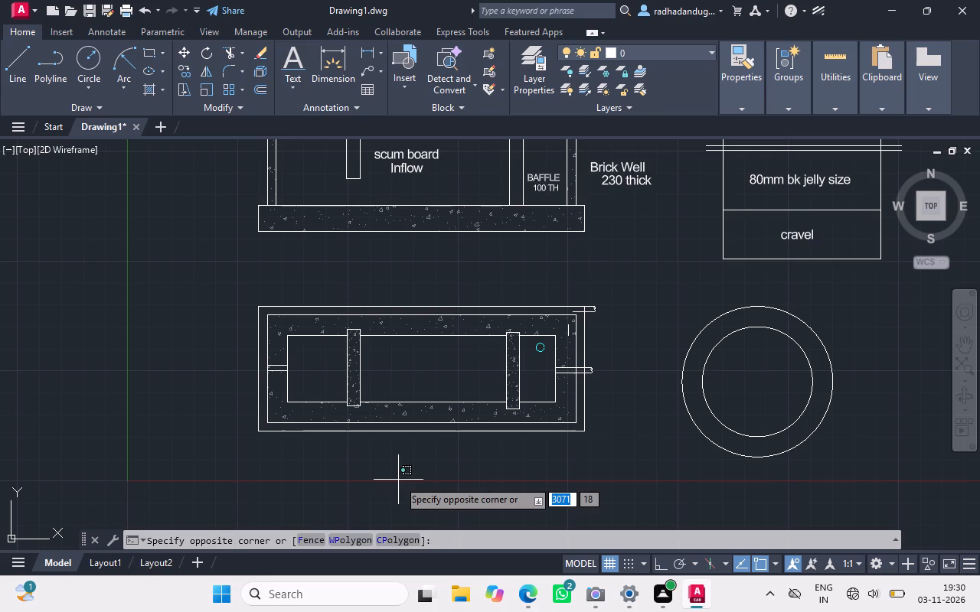
key("ctrl+v")
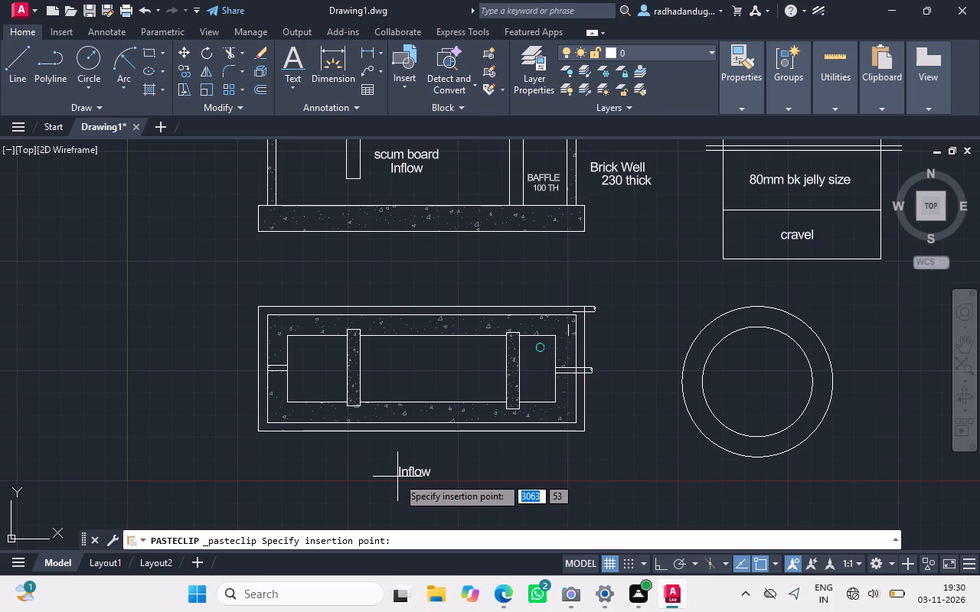
left_click(397, 477)
double_click(406, 474)
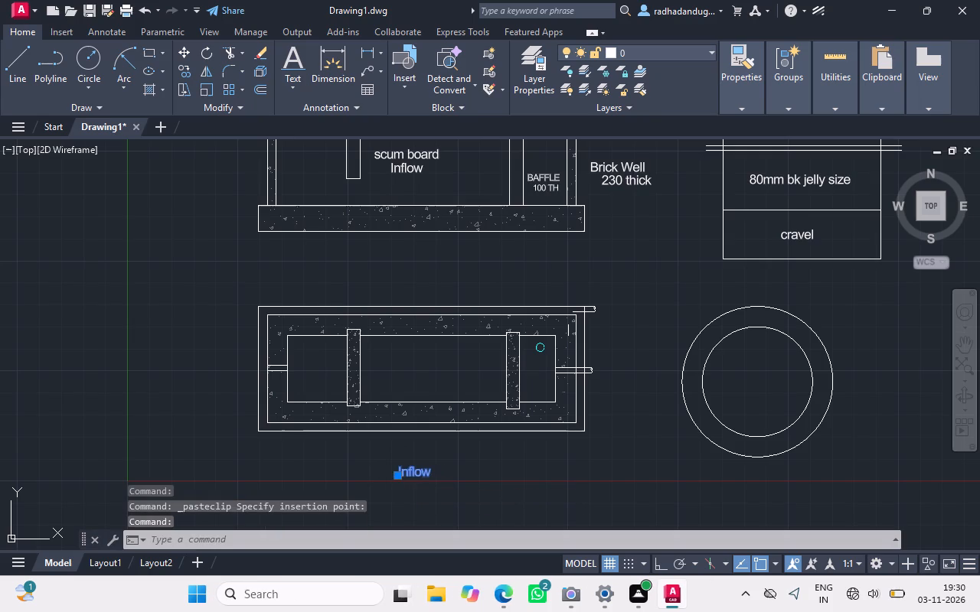
type("plan")
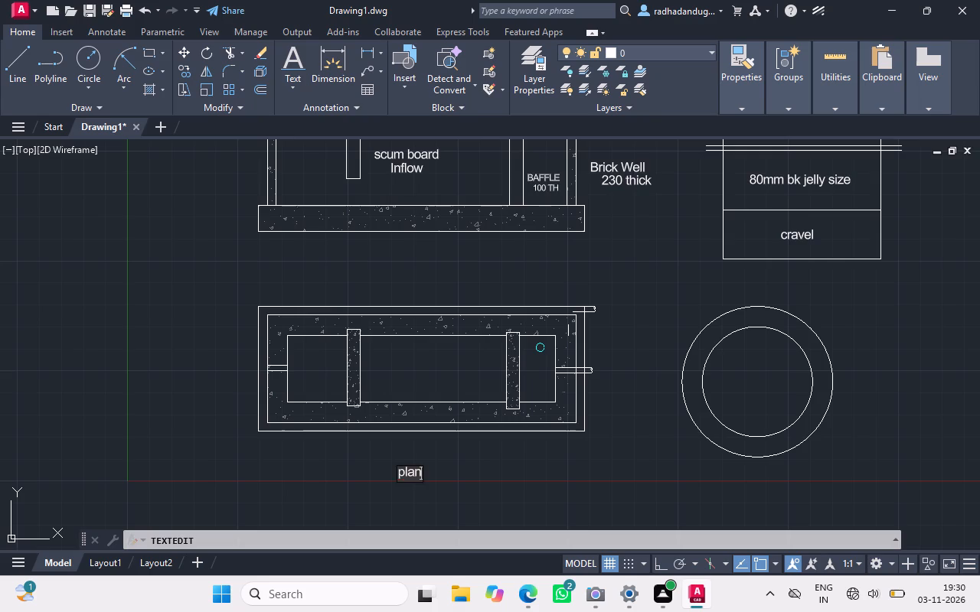
key("BackSpace")
key("BackSpace")
key("BackSpace")
key("BackSpace")
type("PLAN")
left_click(456, 514)
key("Escape")
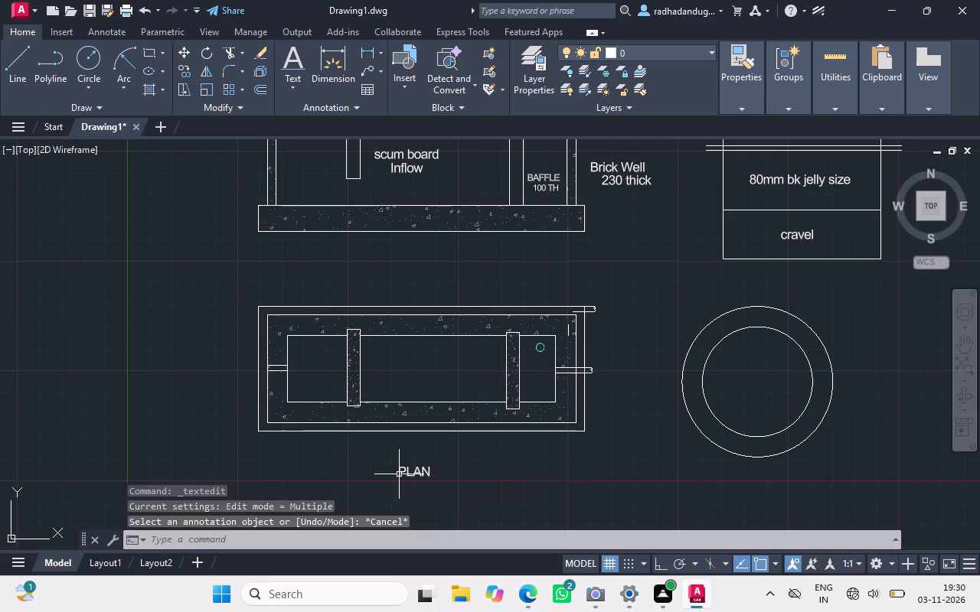
Scale up the PLAN title below the tank plan to roughly twice its size, using its lower-left corner as base point.
left_click(399, 474)
right_click(399, 474)
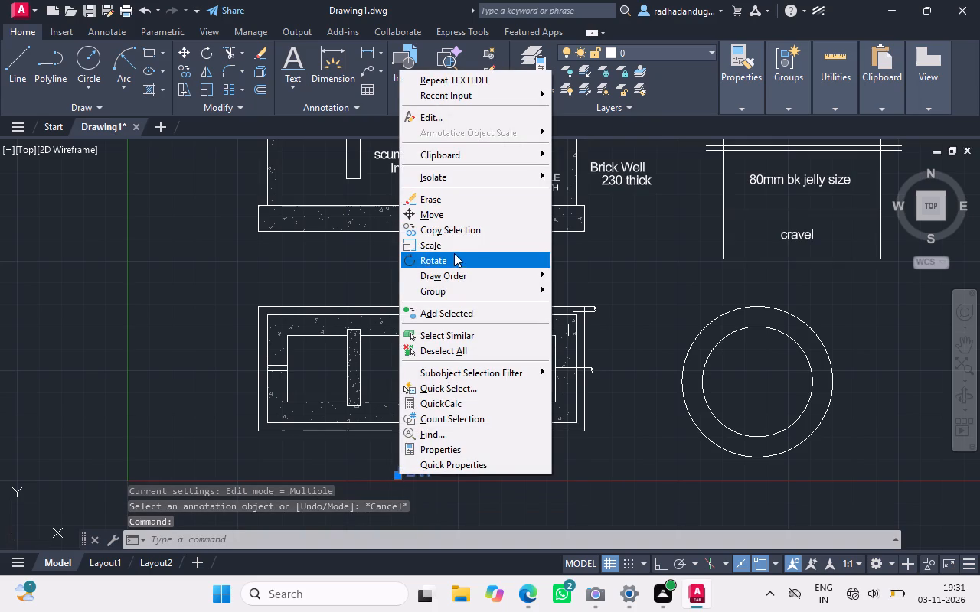
left_click(459, 243)
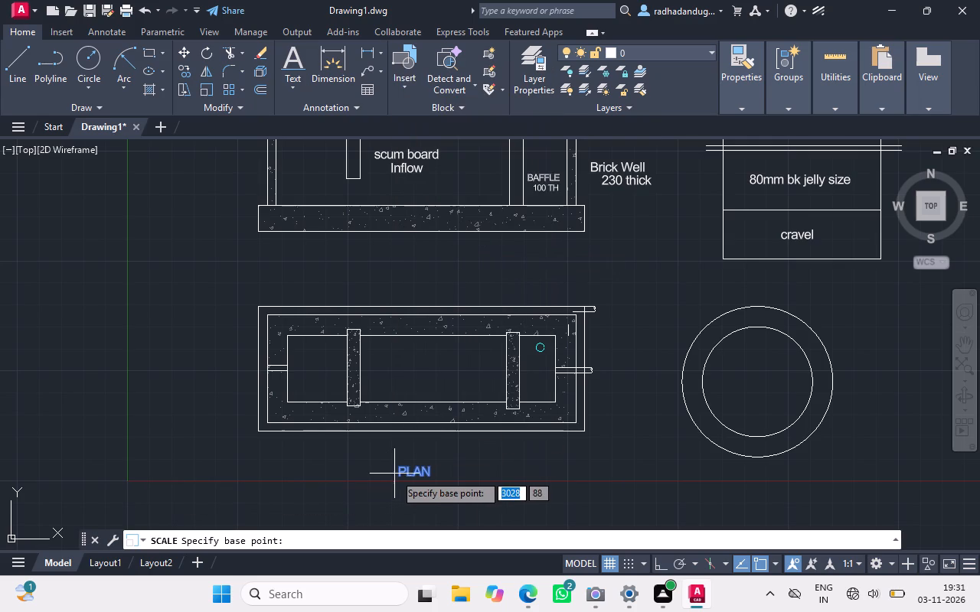
left_click(396, 472)
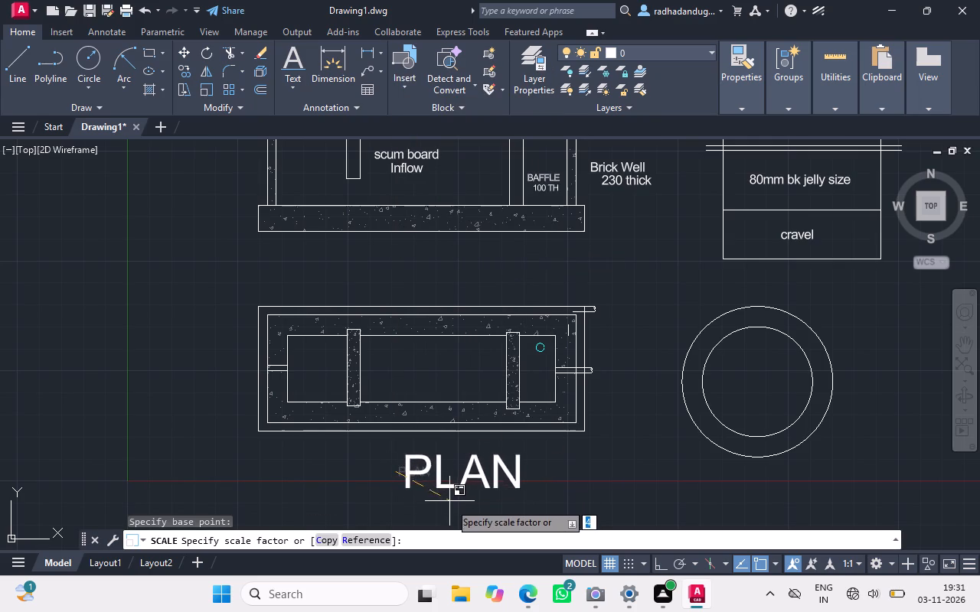
left_click(416, 504)
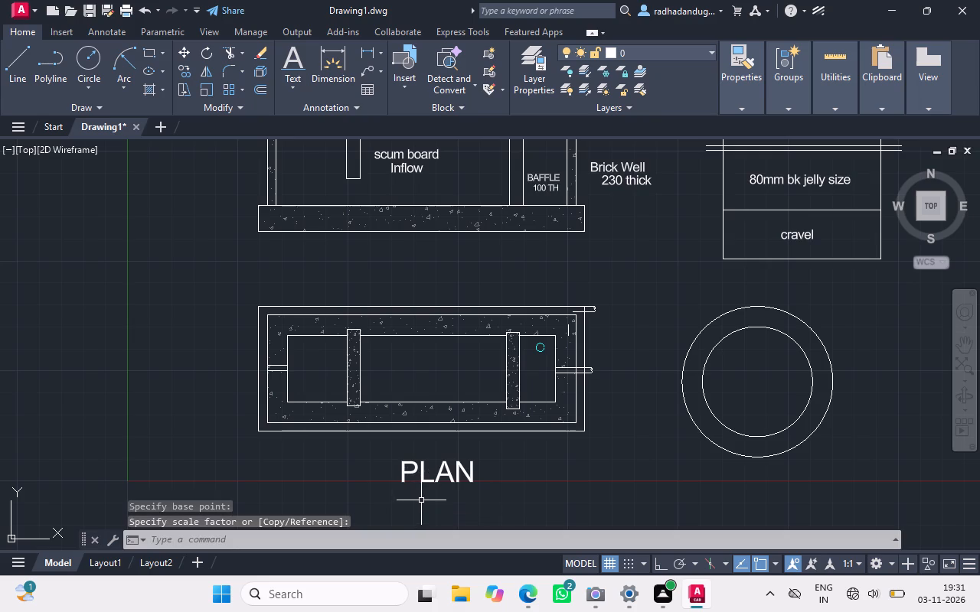
Copy the enlarged PLAN title to just below the pit section and to below the circular pit plan.
left_click(417, 474)
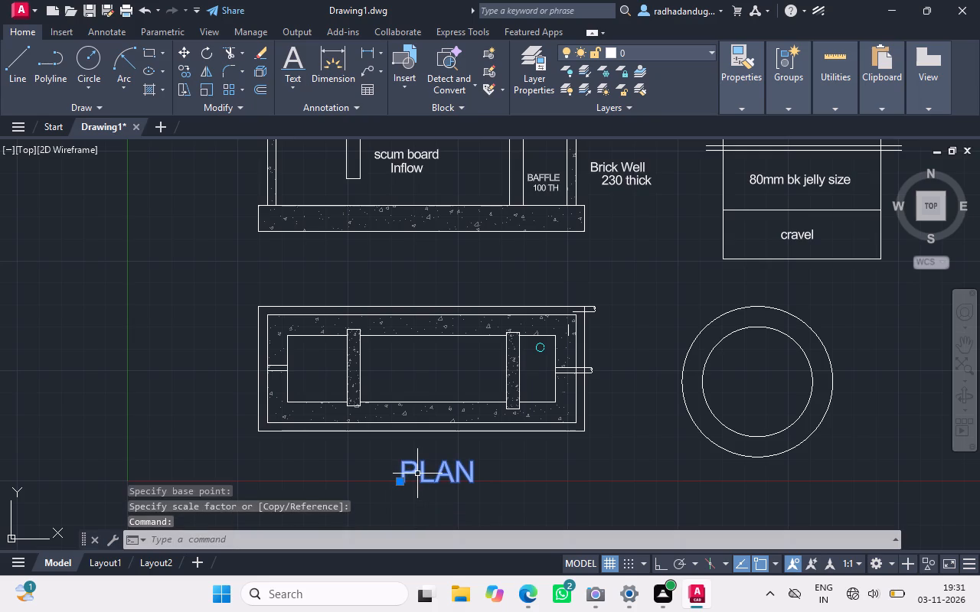
right_click(417, 474)
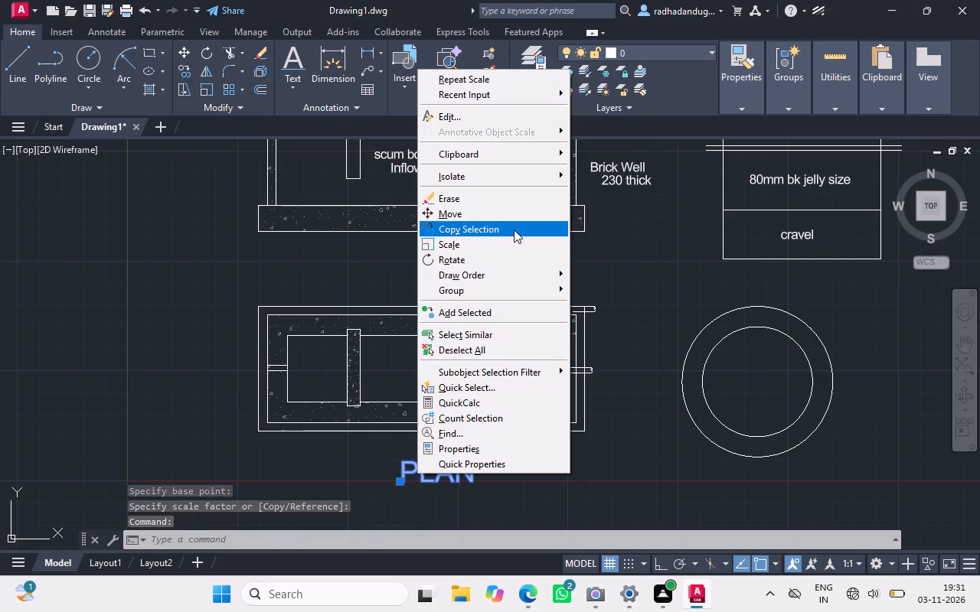
left_click(514, 229)
left_click_drag(448, 480, 750, 286)
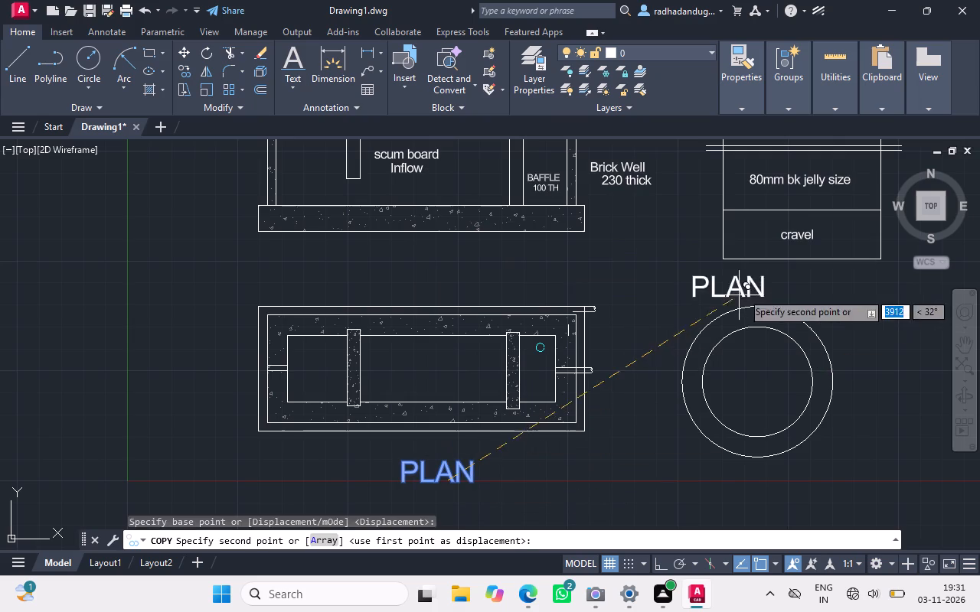
left_click_drag(750, 286, 852, 304)
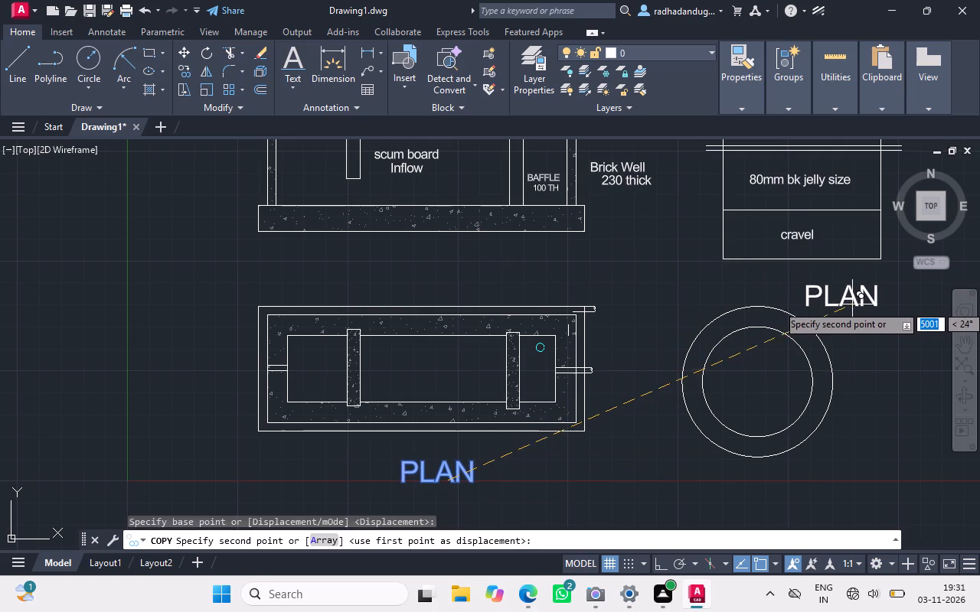
left_click_drag(852, 304, 812, 294)
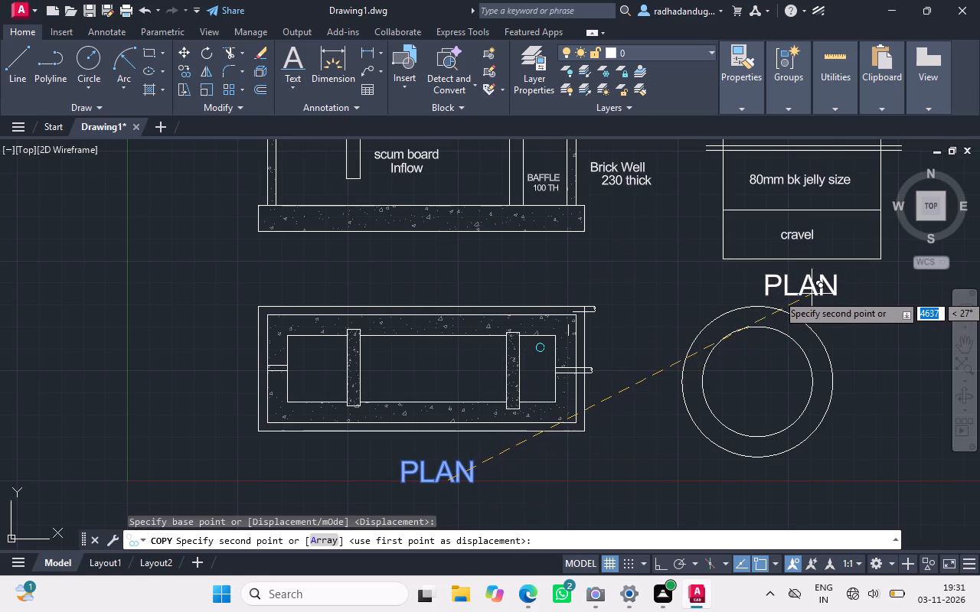
left_click_drag(812, 294, 811, 293)
scroll(811, 293, "up", 2, "ctrl")
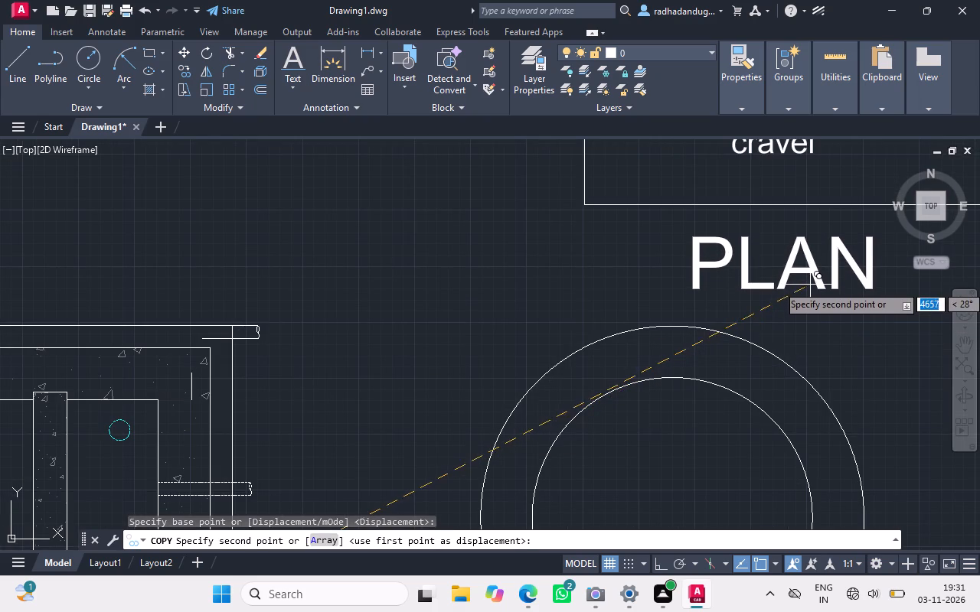
left_click(810, 285)
scroll(810, 285, "down", 4, "ctrl")
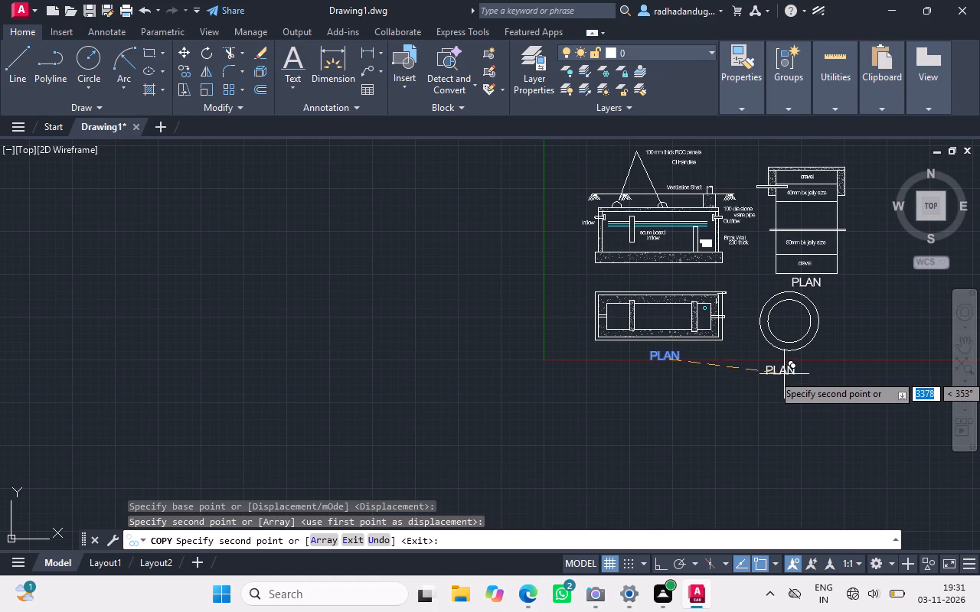
left_click(792, 370)
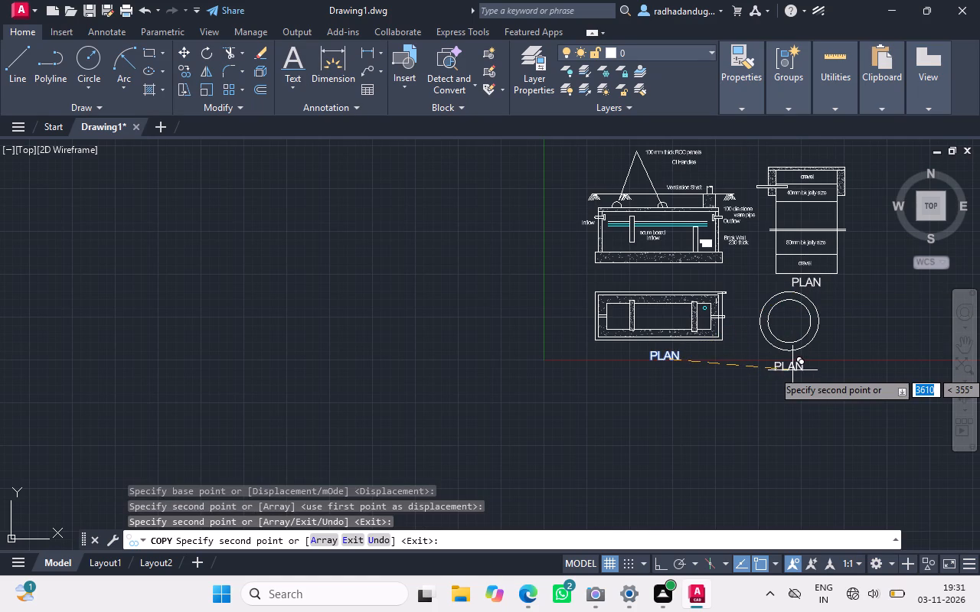
Place another PLAN copy slightly further left beneath the pit section and erase the earlier overlapping copy.
scroll(808, 289, "up", 2, "ctrl")
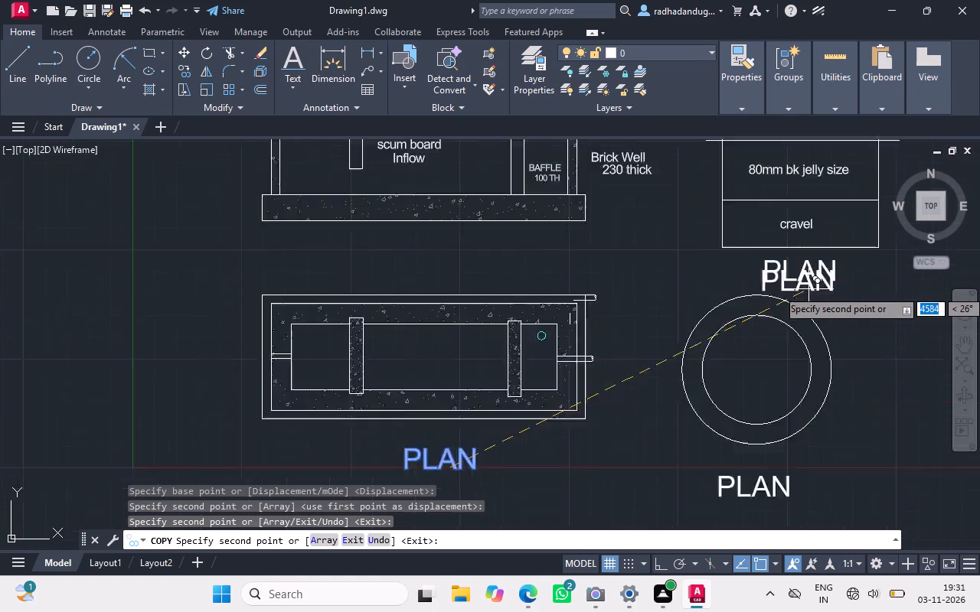
scroll(808, 289, "up", 2, "ctrl")
left_click(765, 265)
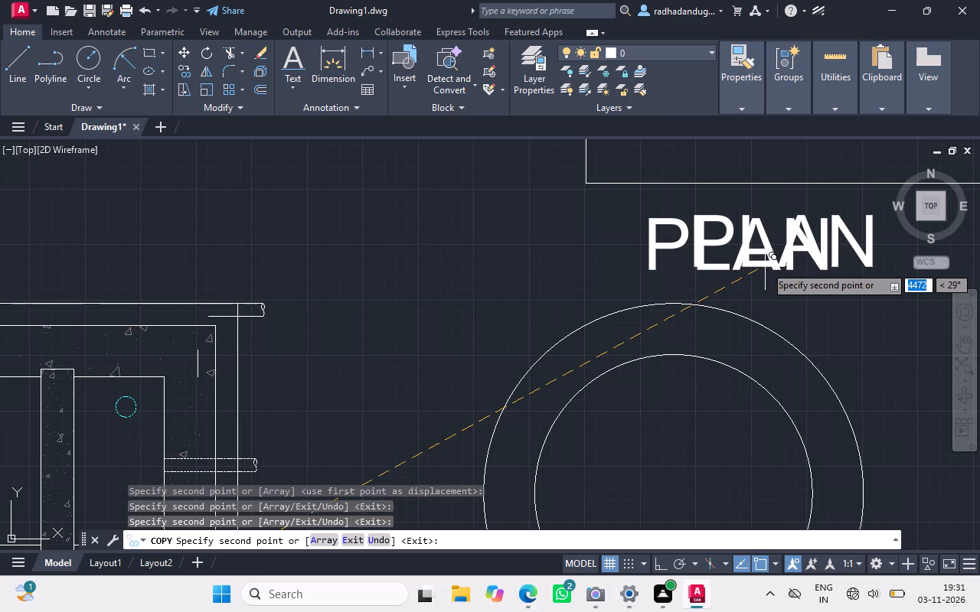
key("Escape")
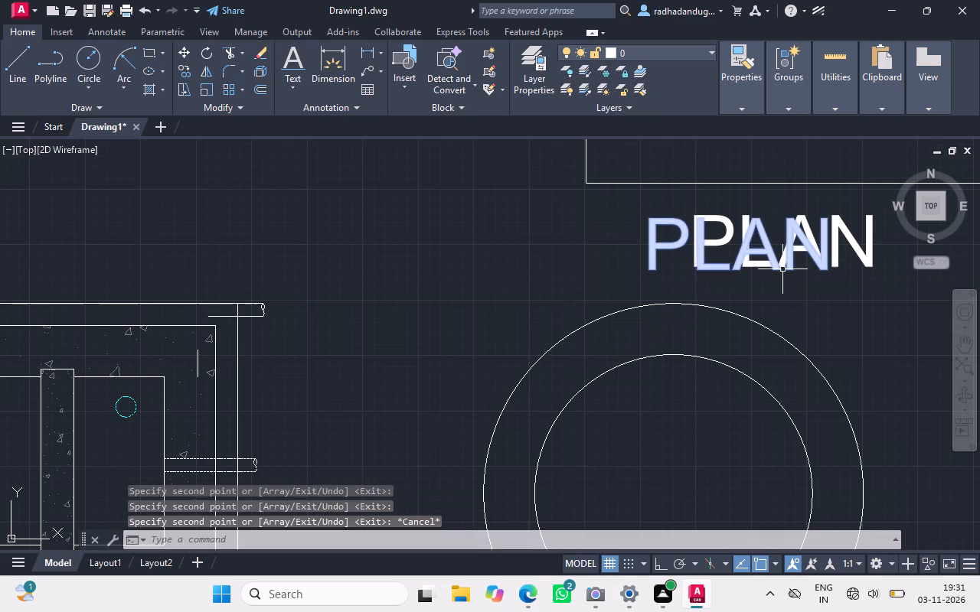
left_click(856, 237)
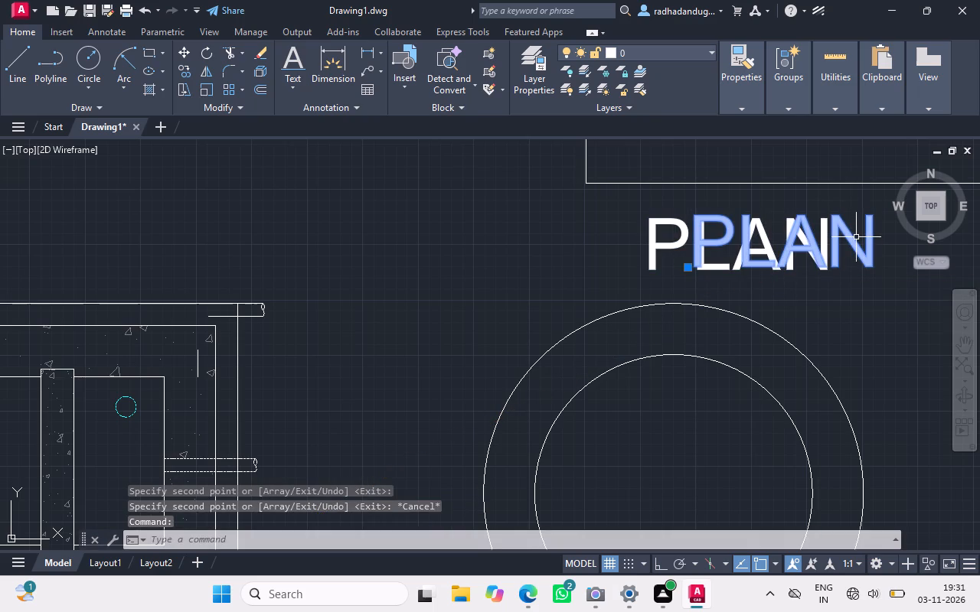
key("Delete")
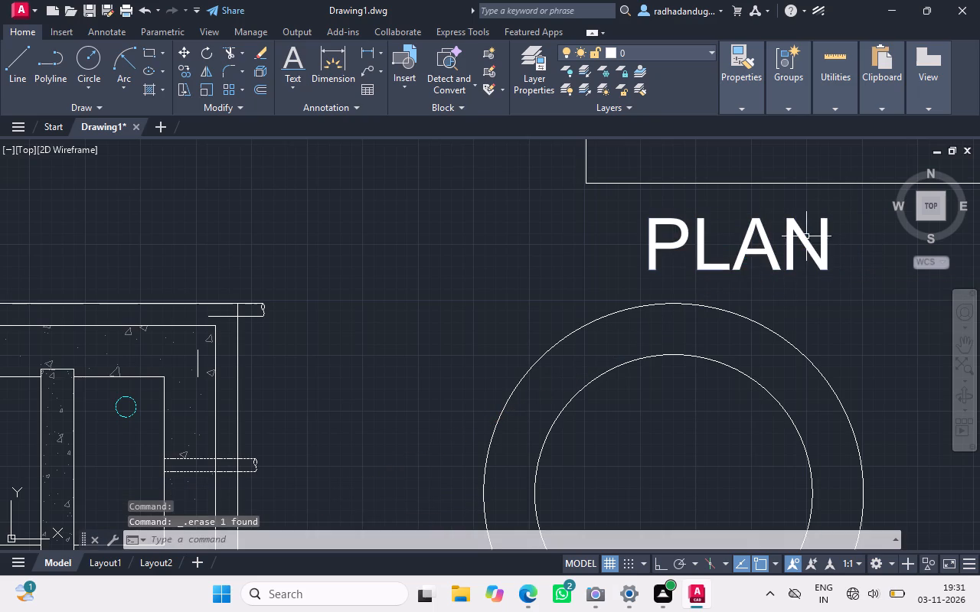
Change the text of the PLAN copy beneath the pit section to SECTION.
double_click(794, 239)
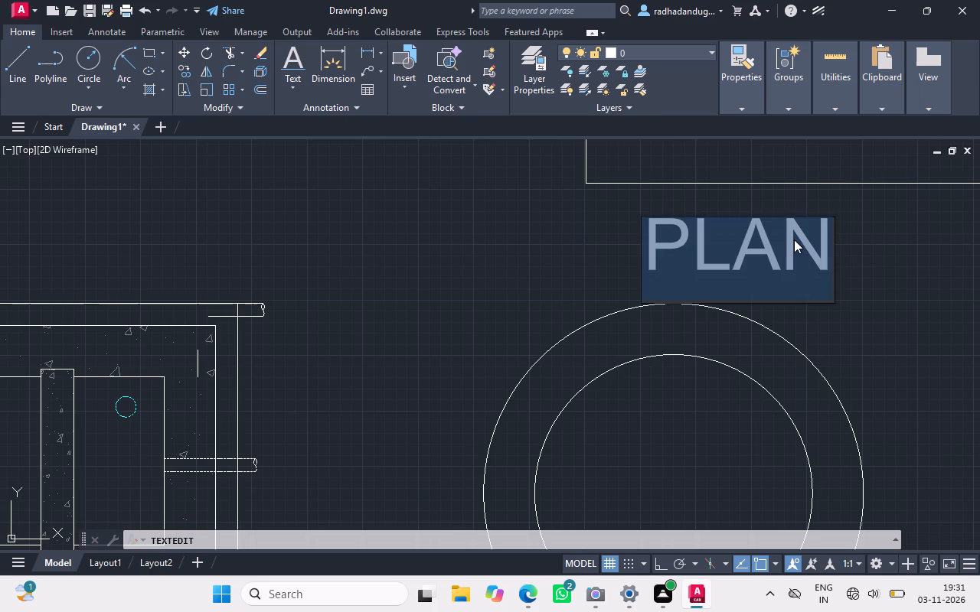
type("SE")
type("CTO")
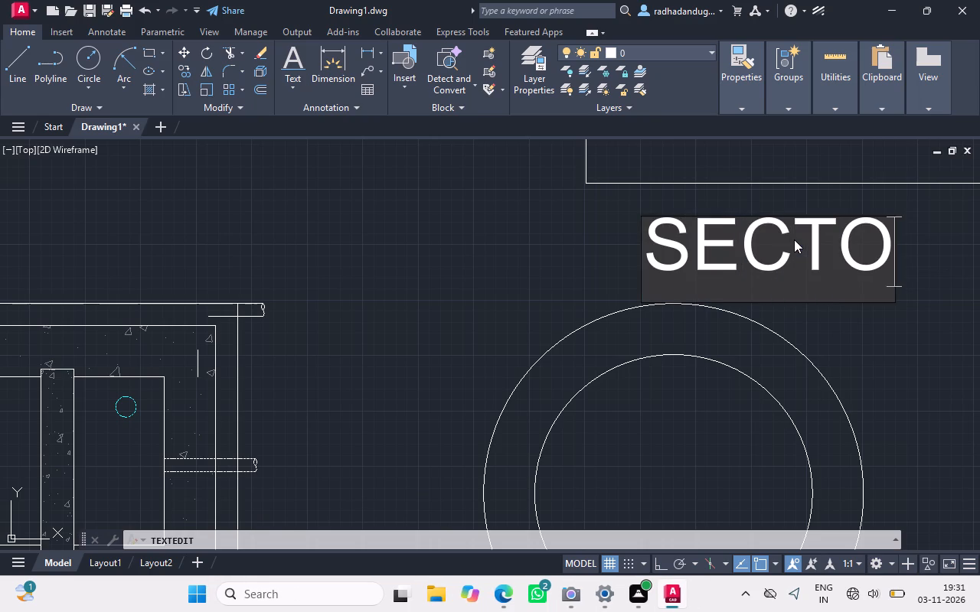
key("BackSpace")
type("IO")
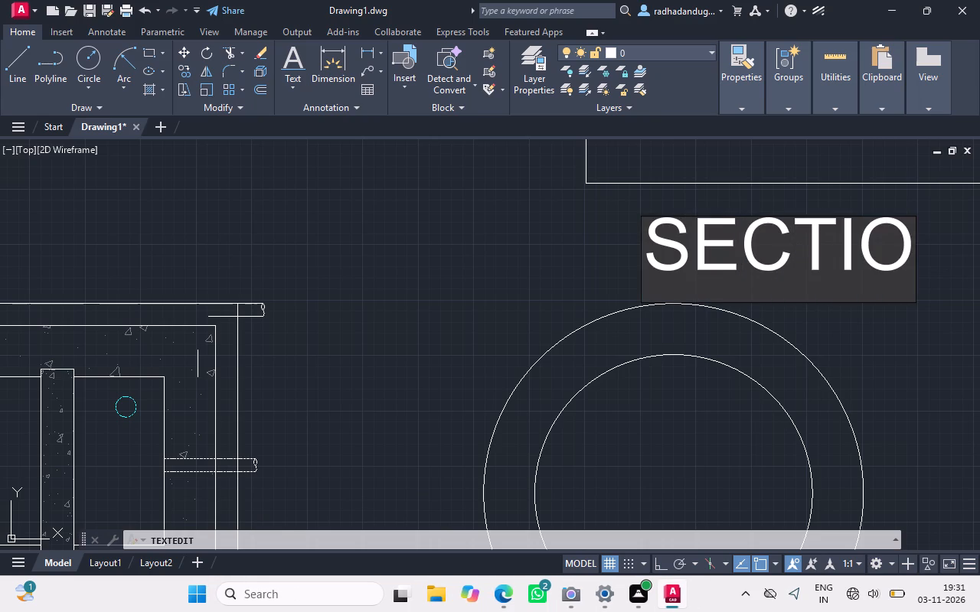
key("n")
scroll(794, 239, "down", 4, "ctrl")
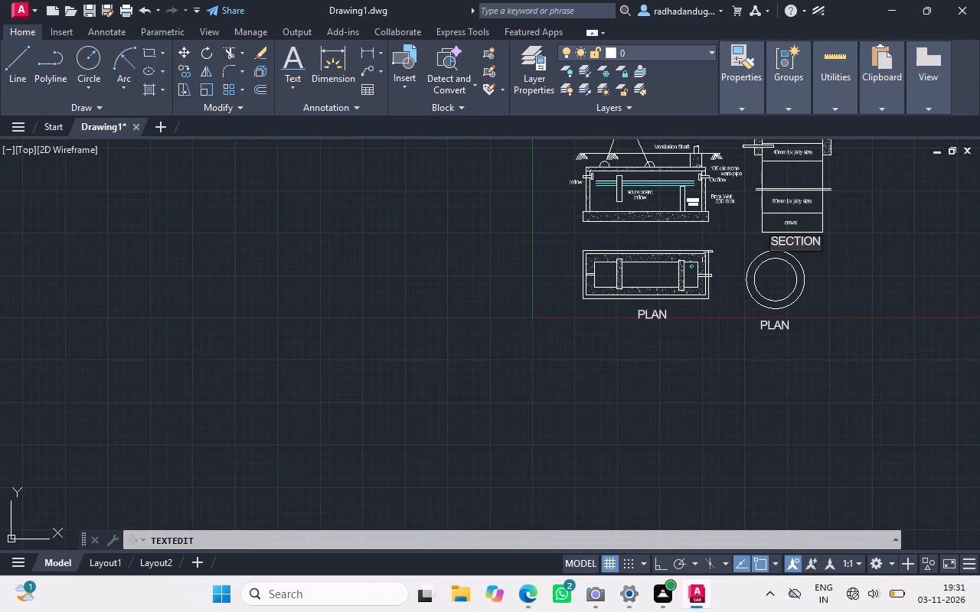
left_click(834, 278)
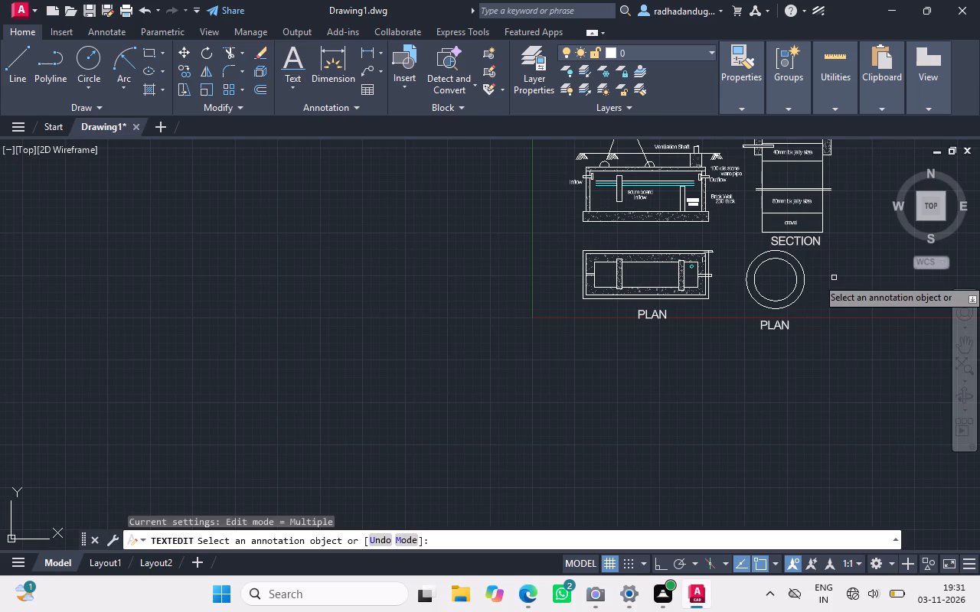
left_click(834, 278)
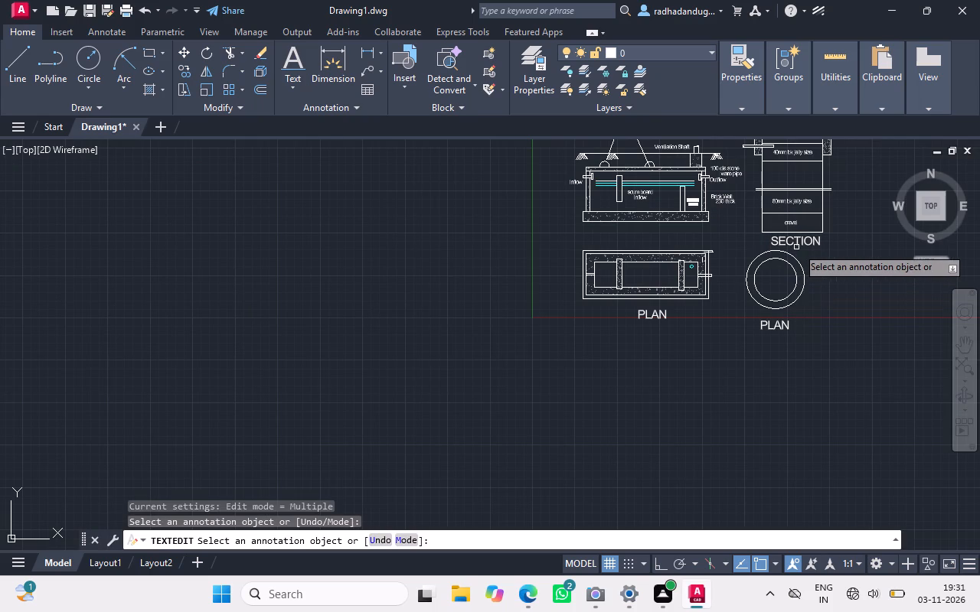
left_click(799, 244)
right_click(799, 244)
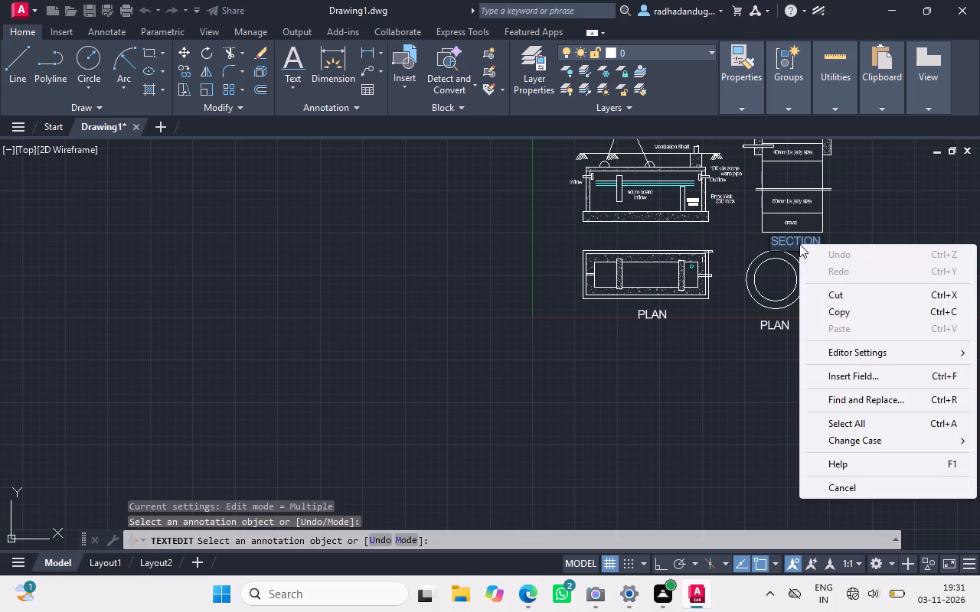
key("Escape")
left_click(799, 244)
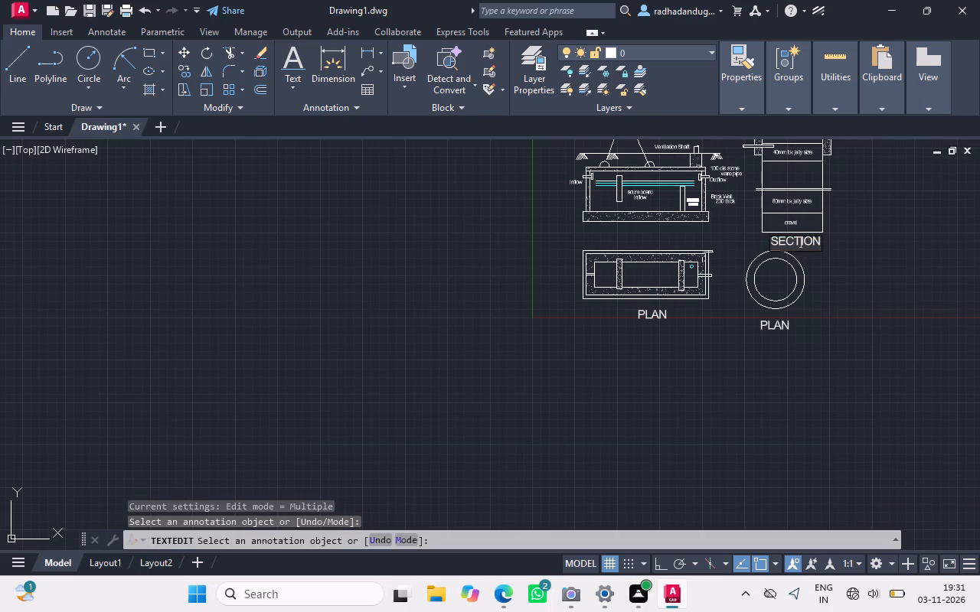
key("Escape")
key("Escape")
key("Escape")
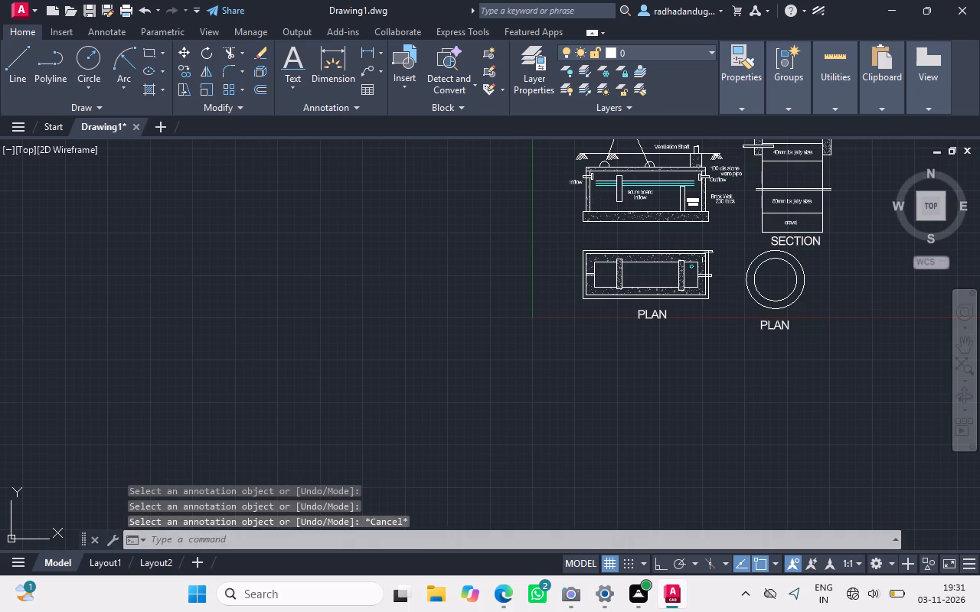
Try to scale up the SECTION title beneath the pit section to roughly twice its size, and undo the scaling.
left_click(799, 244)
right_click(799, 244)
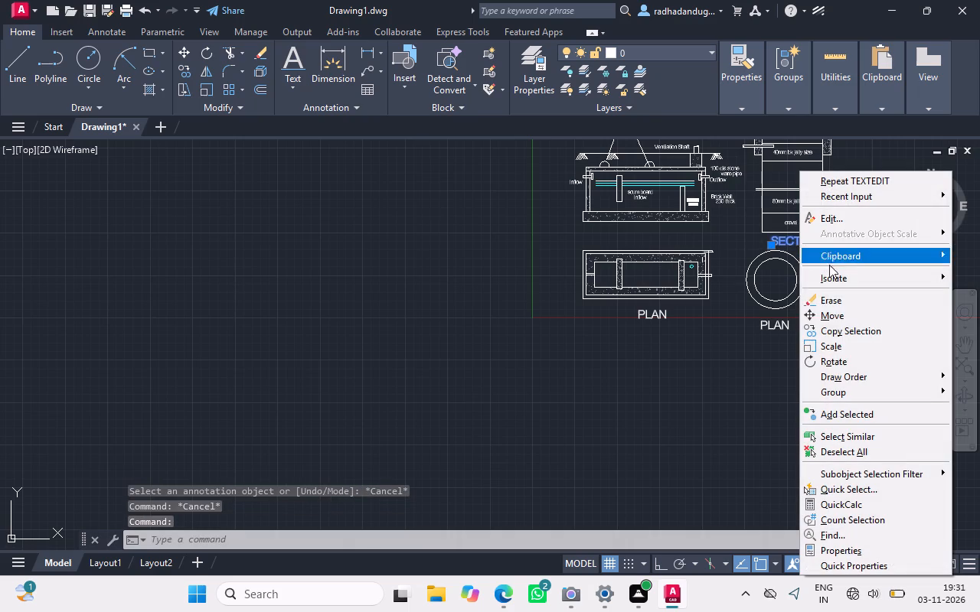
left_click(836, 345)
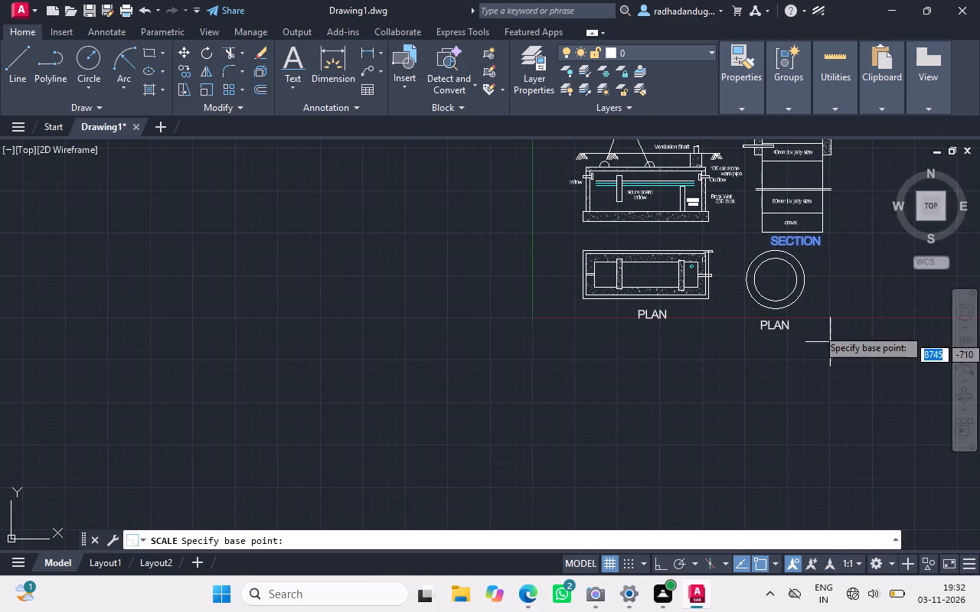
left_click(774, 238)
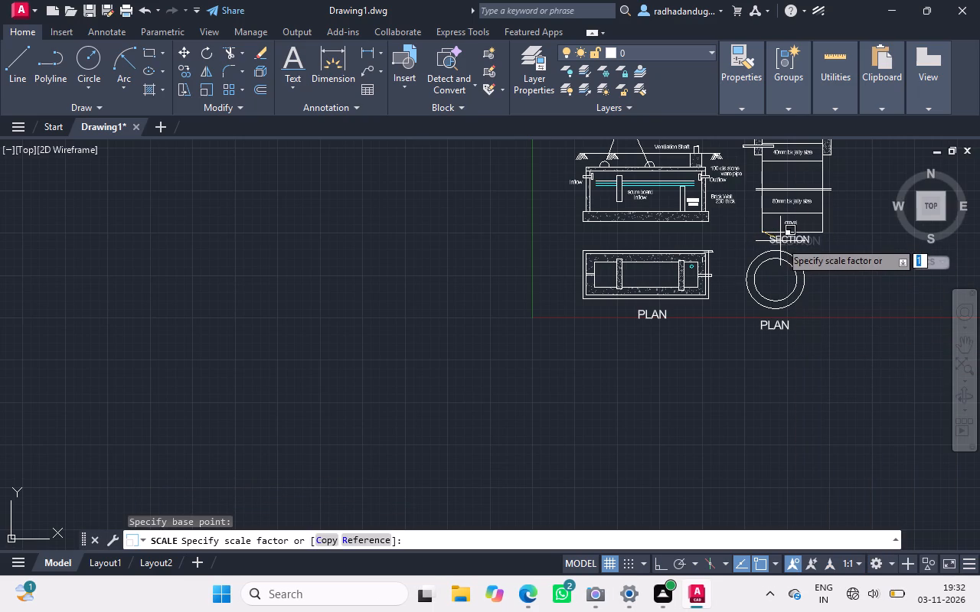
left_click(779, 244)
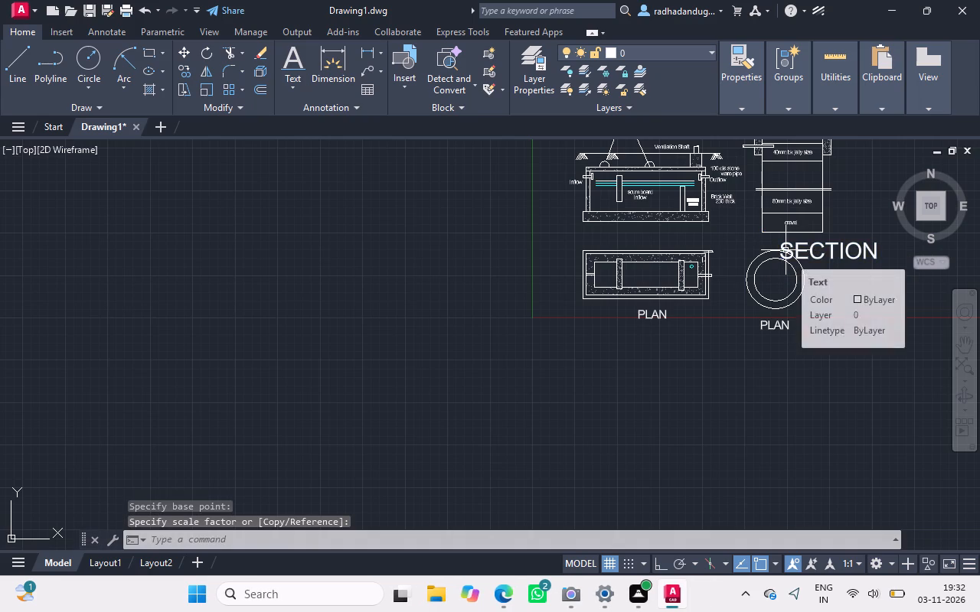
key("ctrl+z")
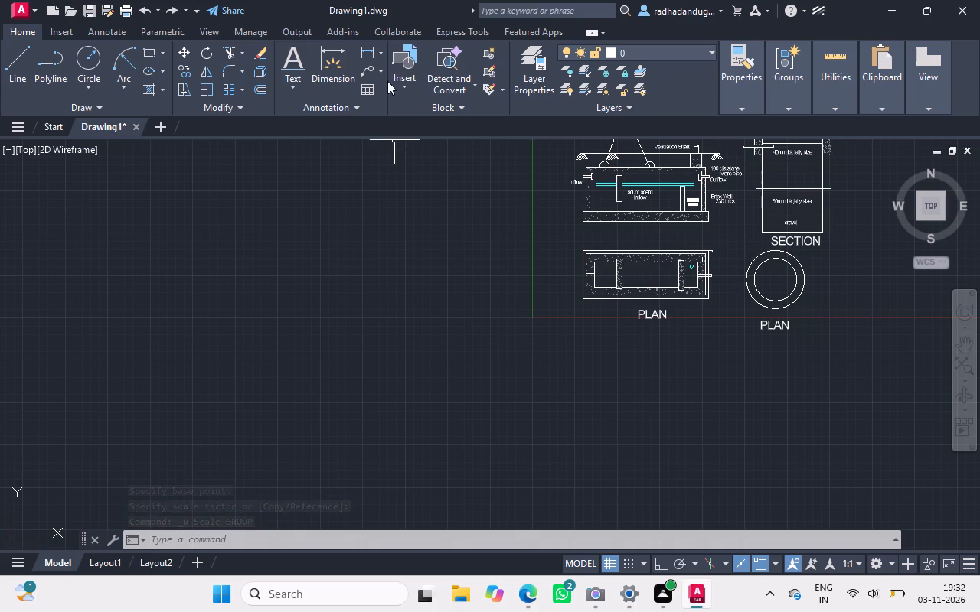
Add a horizontal linear dimension for the outermost rectangle's length in the tank plan, placed between the plan and its PLAN title.
left_click(969, 346)
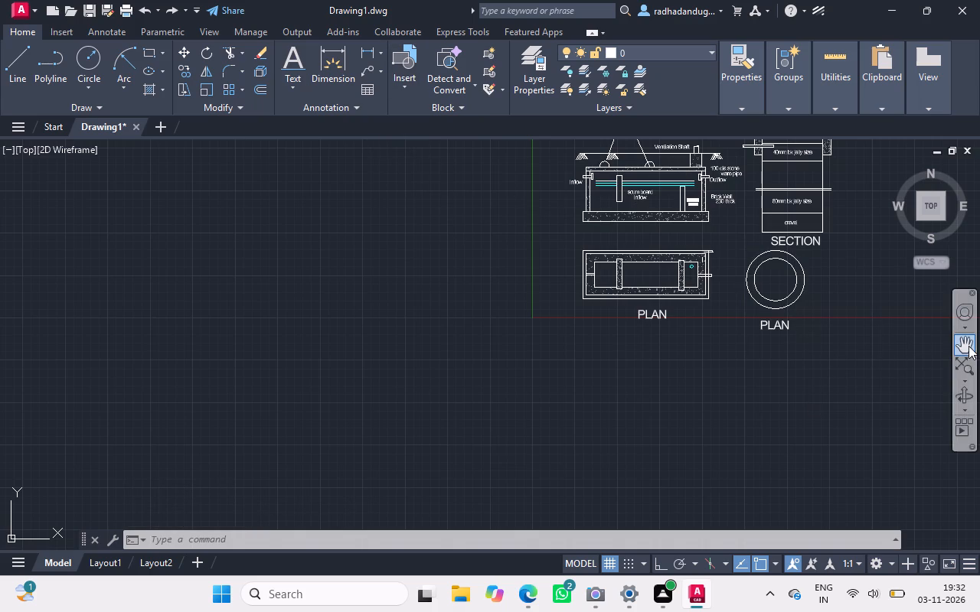
scroll(665, 269, "up", 4)
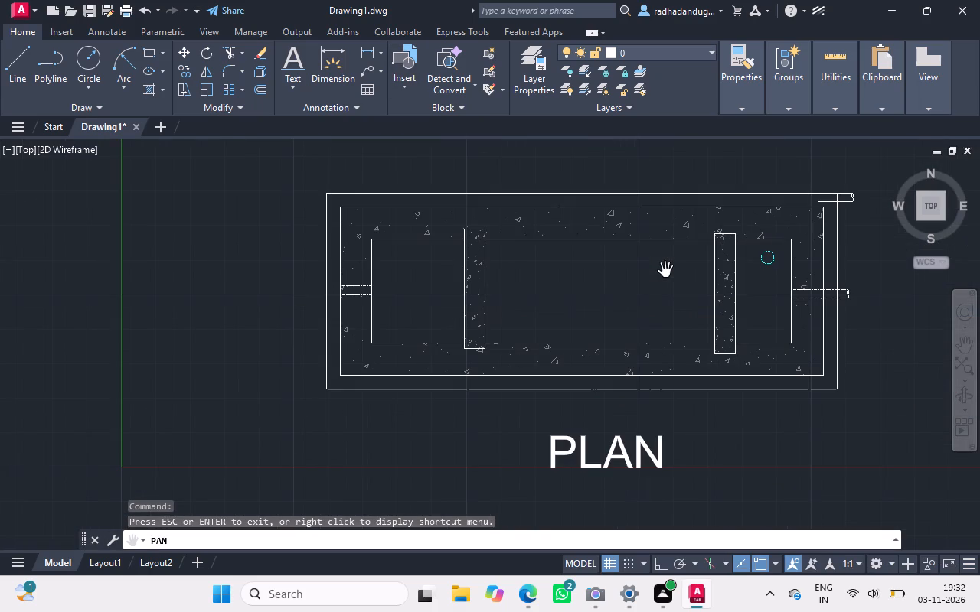
left_click(367, 49)
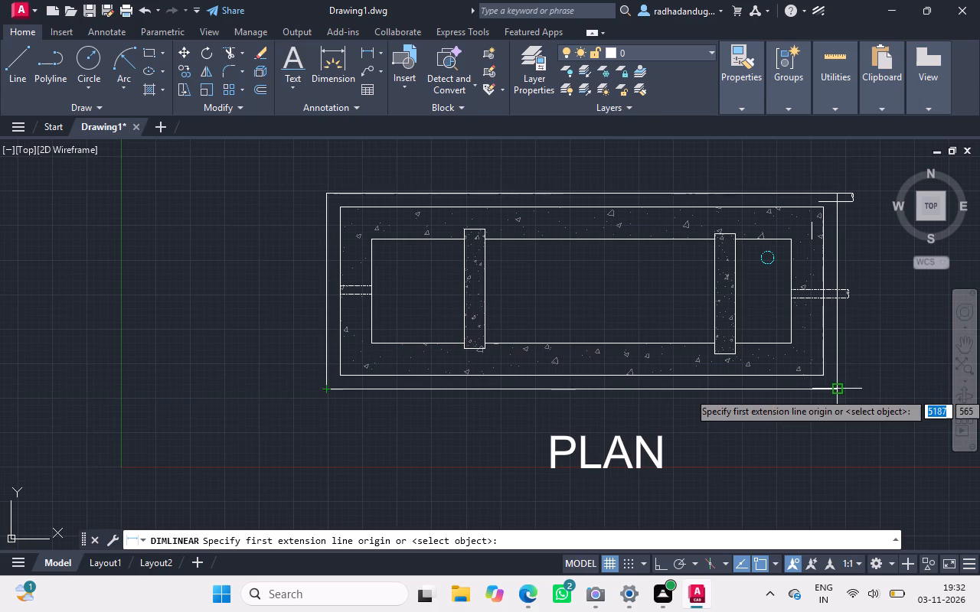
left_click_drag(834, 392, 831, 389)
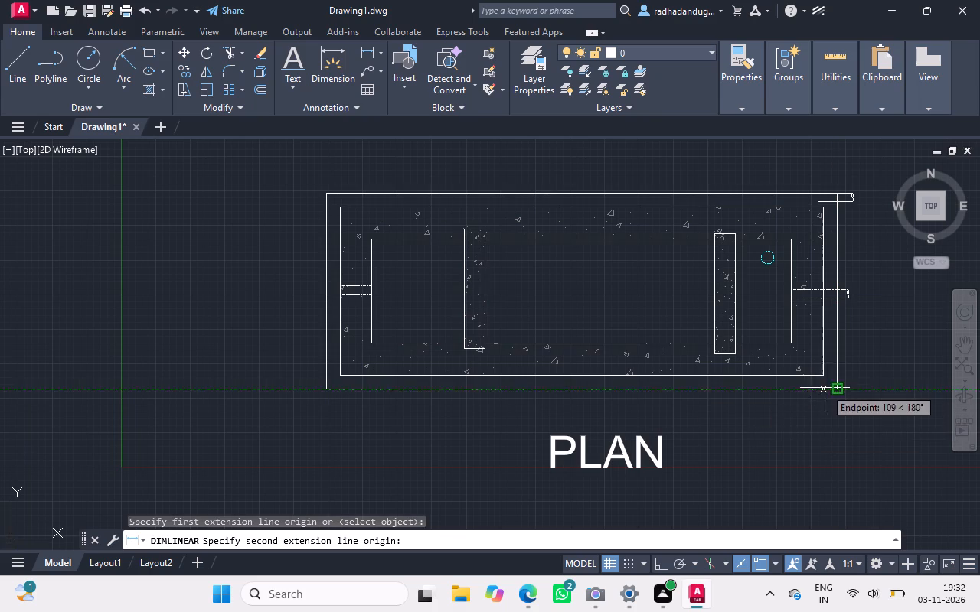
left_click_drag(831, 389, 531, 350)
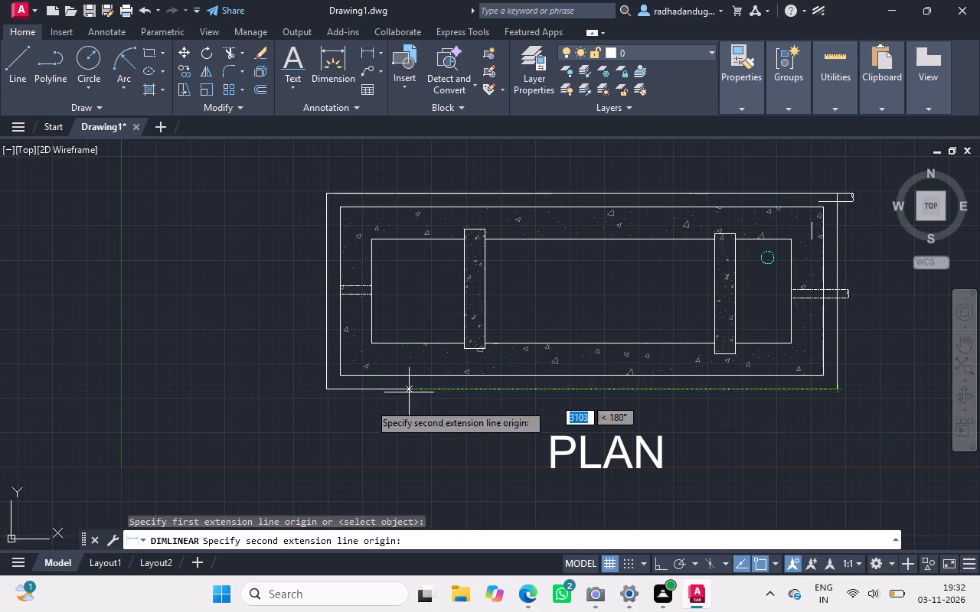
left_click_drag(325, 392, 326, 401)
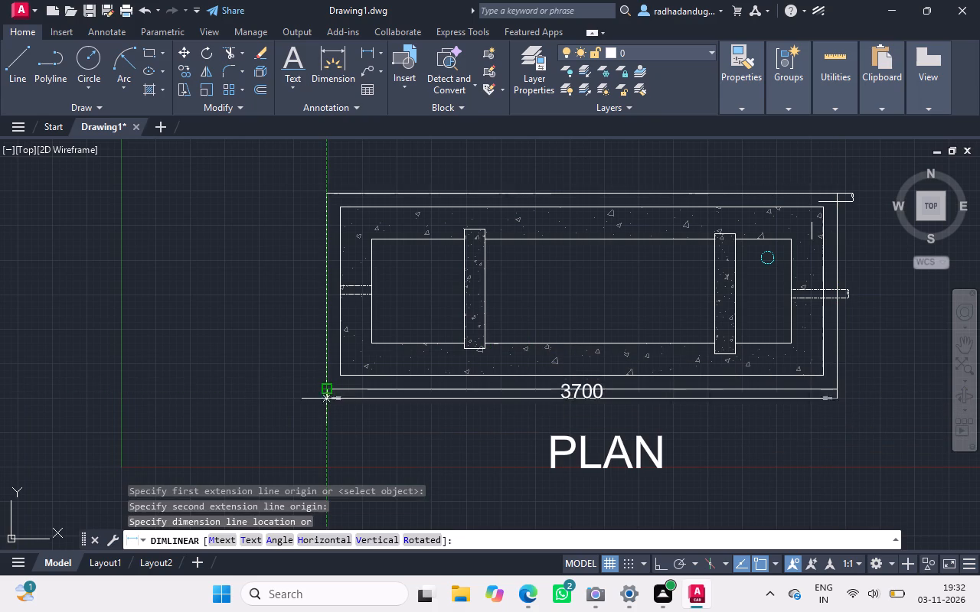
left_click_drag(326, 401, 326, 415)
left_click(326, 415)
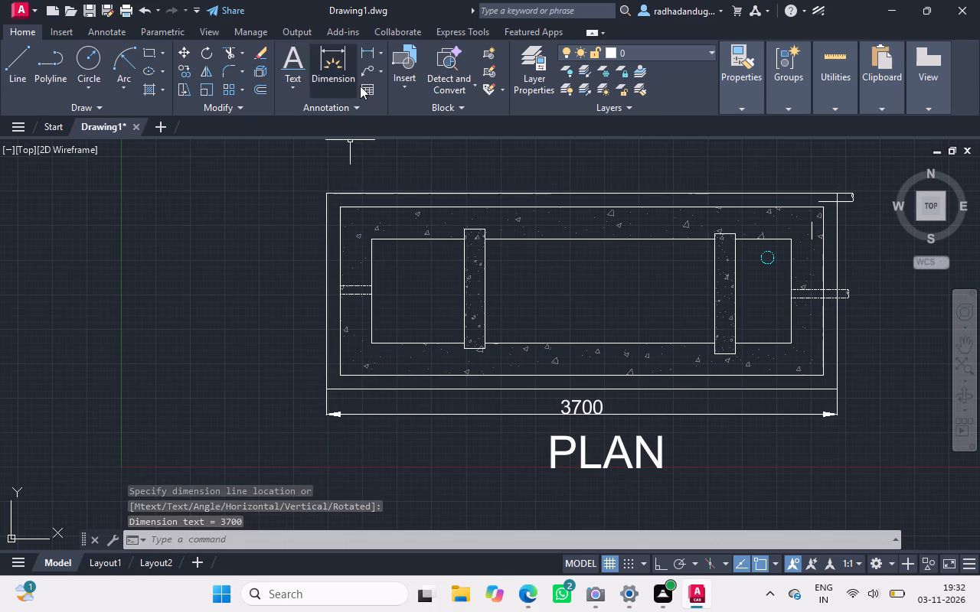
Add a horizontal linear dimension for the innermost rectangle's length, placed just above the tank plan.
left_click(370, 51)
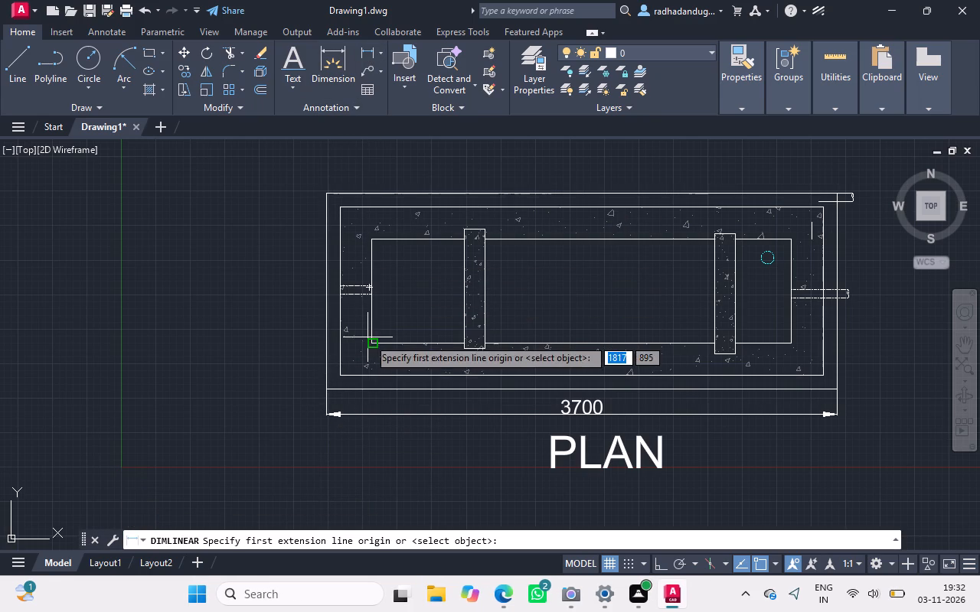
left_click(373, 341)
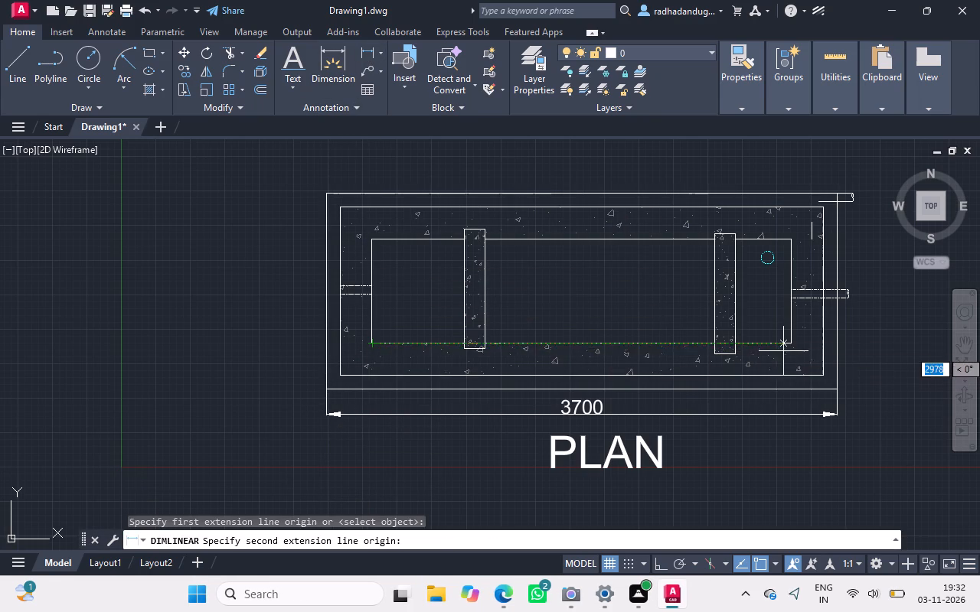
left_click_drag(795, 343, 766, 422)
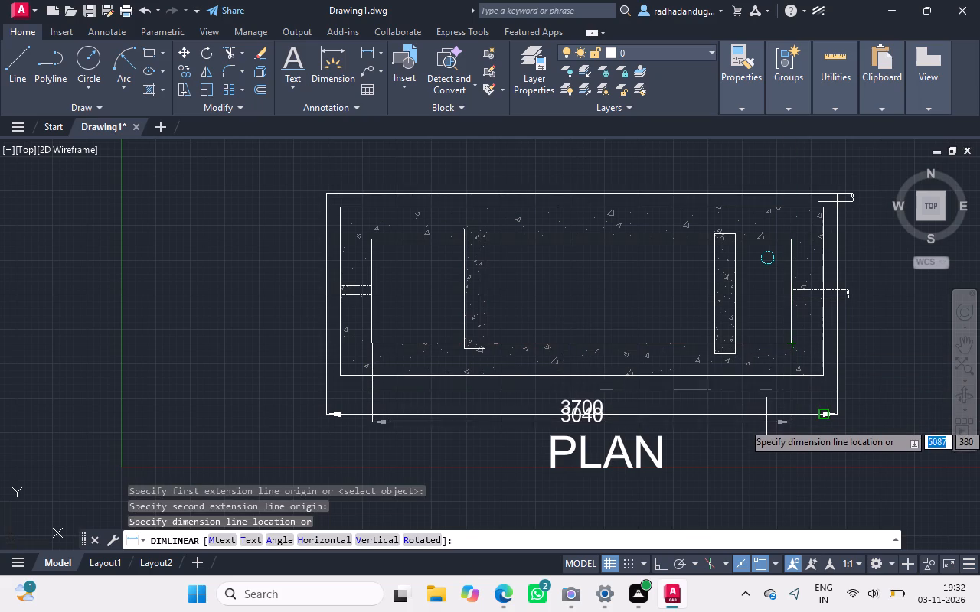
left_click_drag(766, 422, 732, 393)
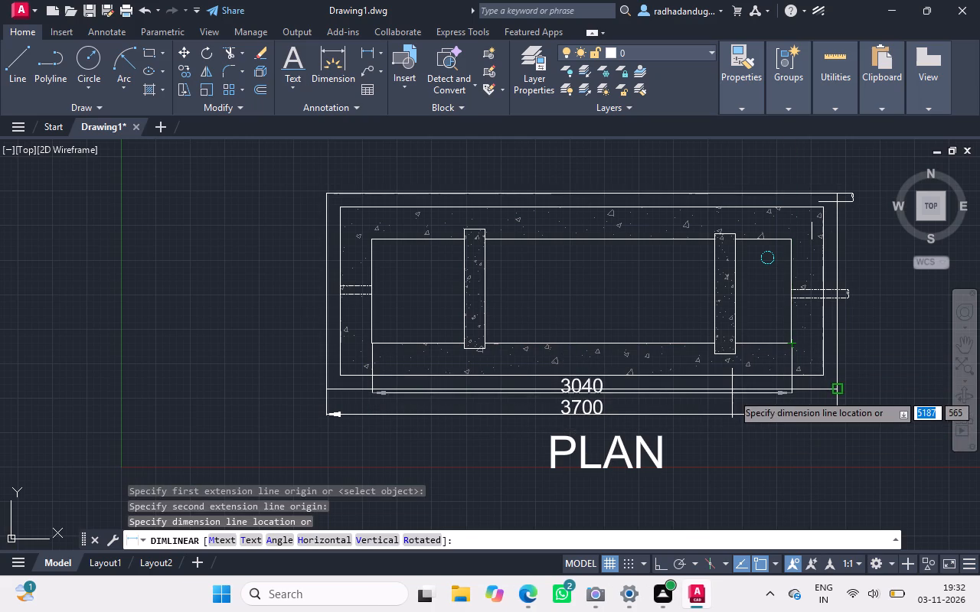
left_click_drag(732, 393, 730, 182)
left_click(730, 182)
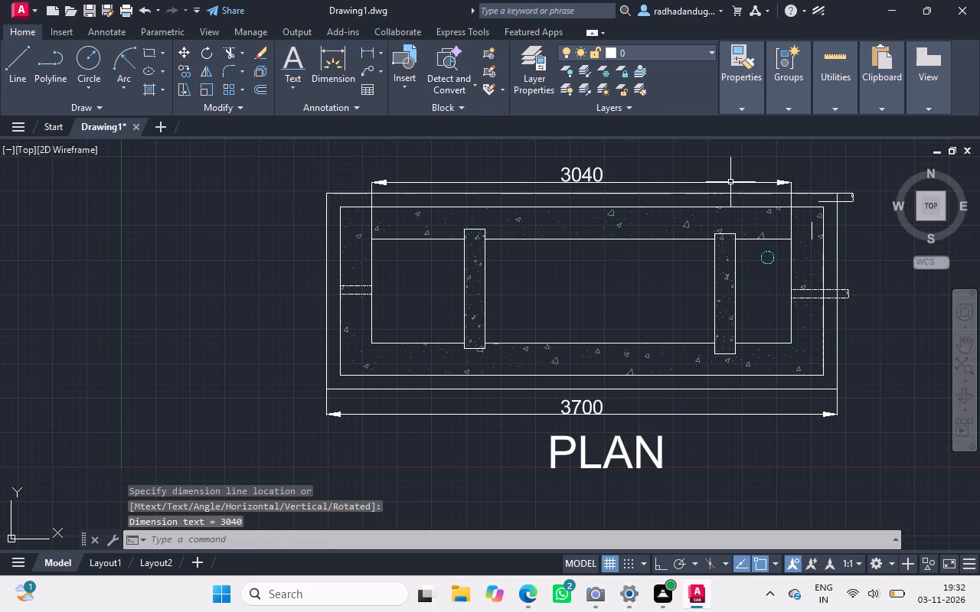
Add a horizontal linear dimension for the middle rectangle's length, placed just below the overall length dimension of the tank plan.
left_click(372, 48)
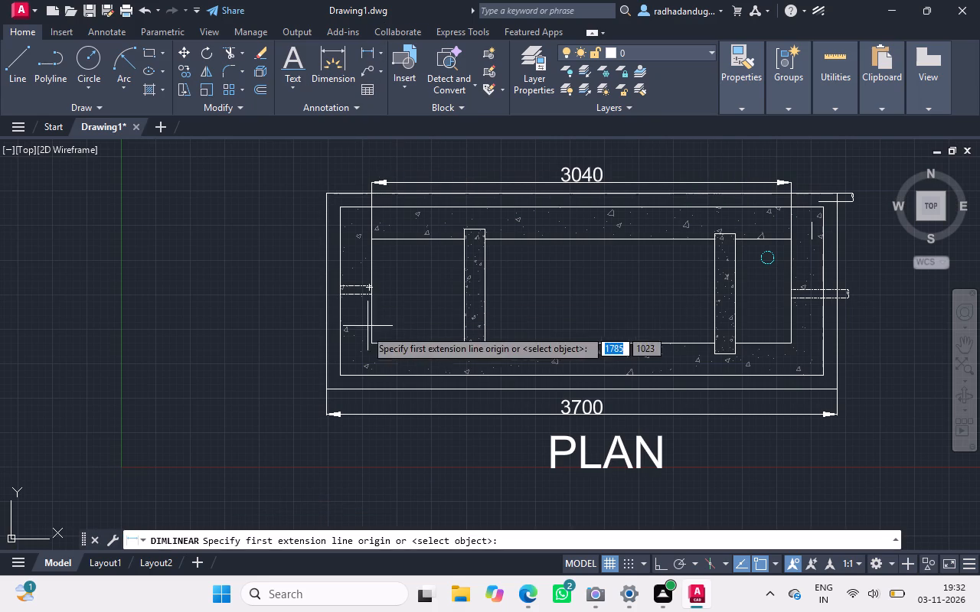
left_click(337, 373)
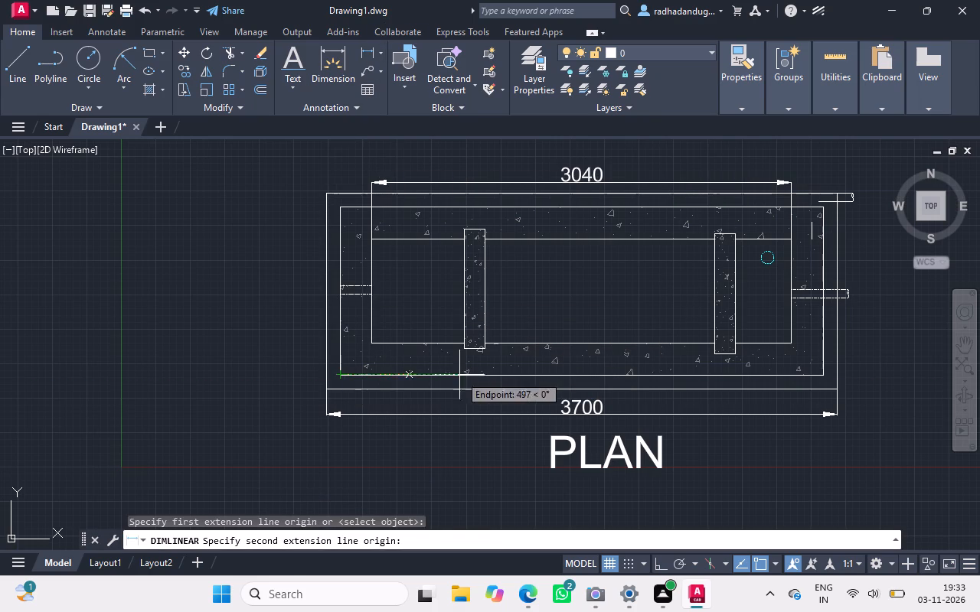
left_click_drag(818, 376, 812, 399)
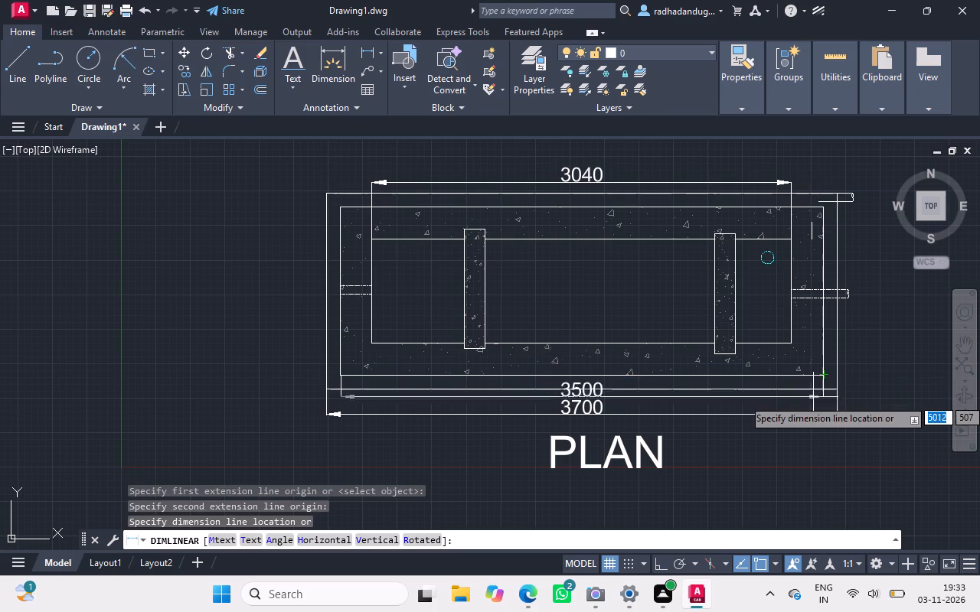
left_click_drag(812, 399, 795, 428)
left_click(795, 428)
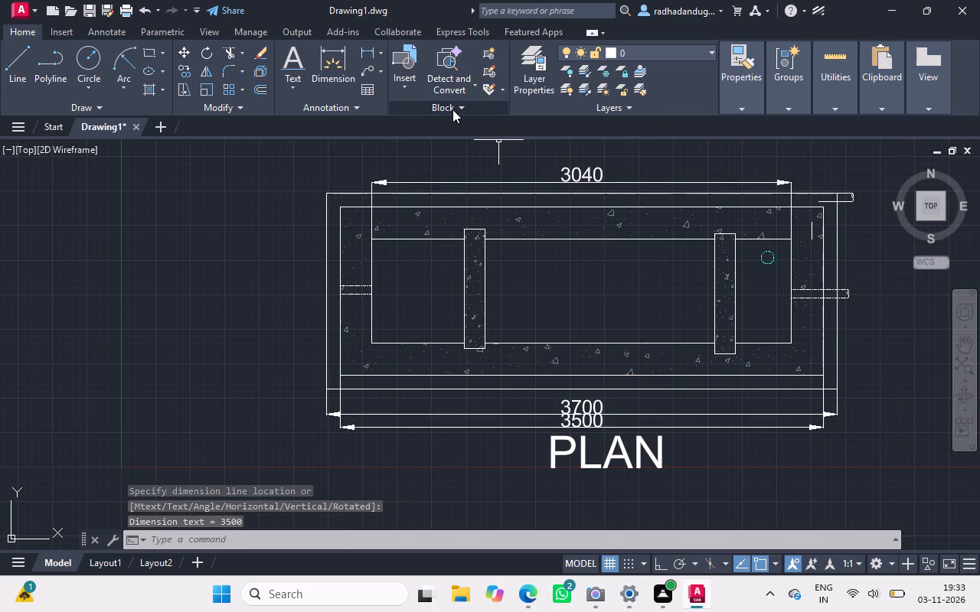
Add a vertical linear dimension for the innermost rectangle's width, placed to the left of the tank plan.
left_click(371, 49)
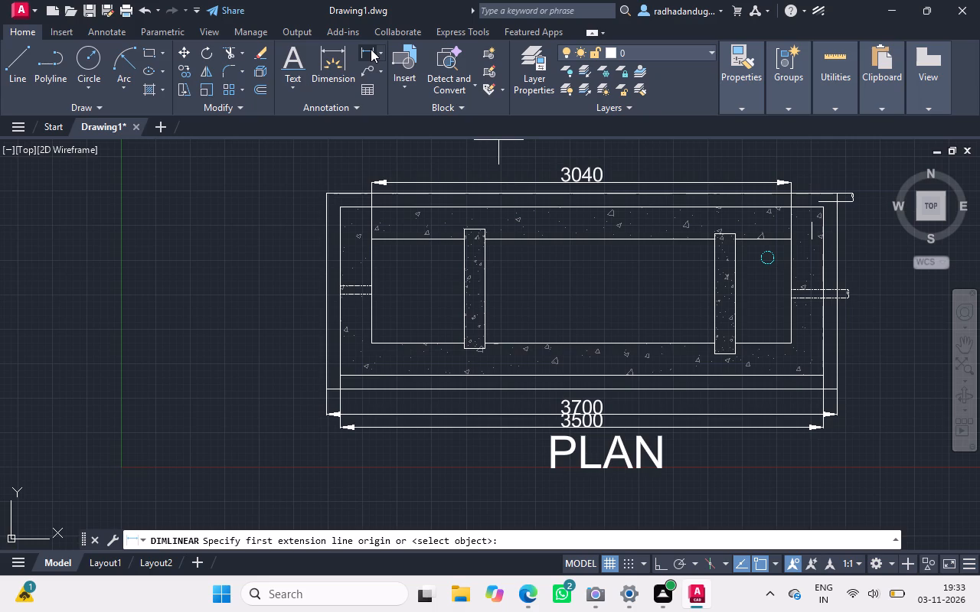
left_click_drag(371, 236, 358, 324)
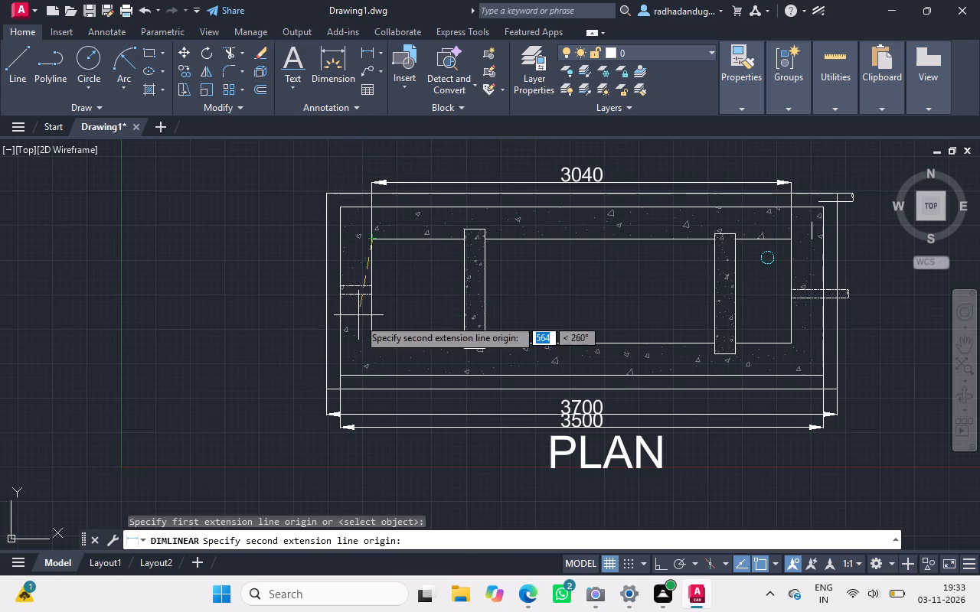
left_click_drag(358, 324, 373, 343)
left_click_drag(373, 343, 261, 338)
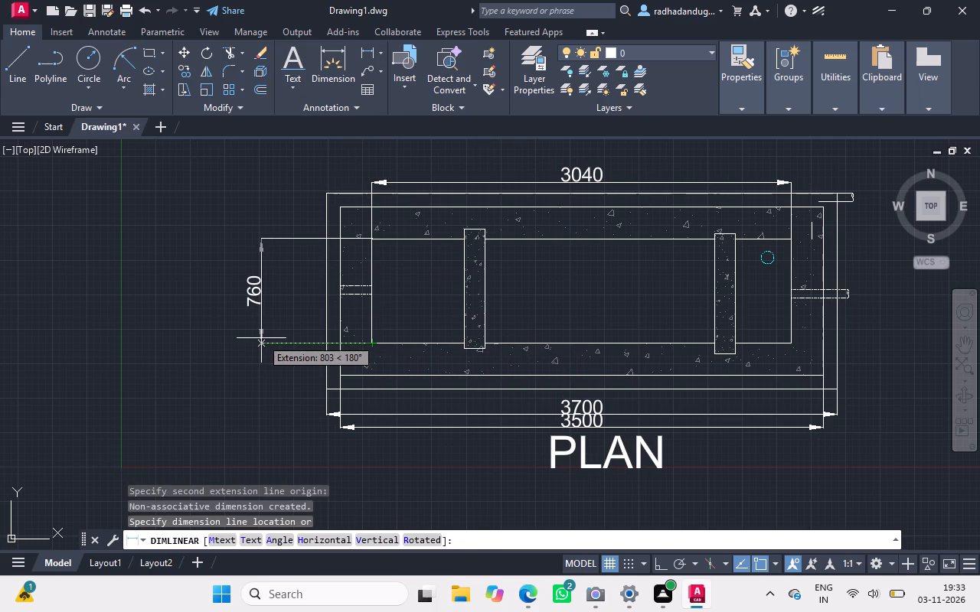
left_click(261, 338)
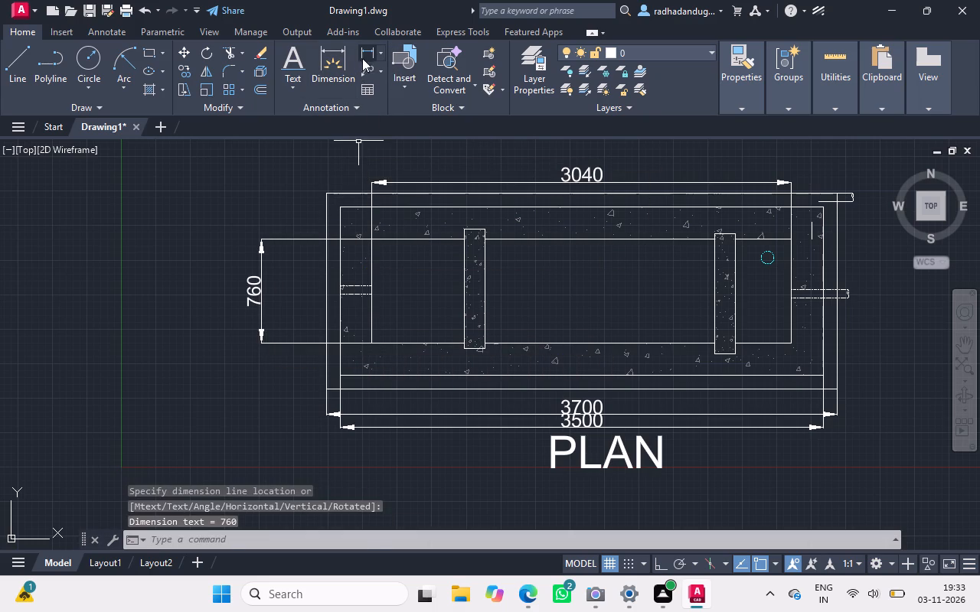
Add a vertical linear dimension for the middle rectangle's width, placed between the tank plan and the inner width dimension.
left_click(369, 55)
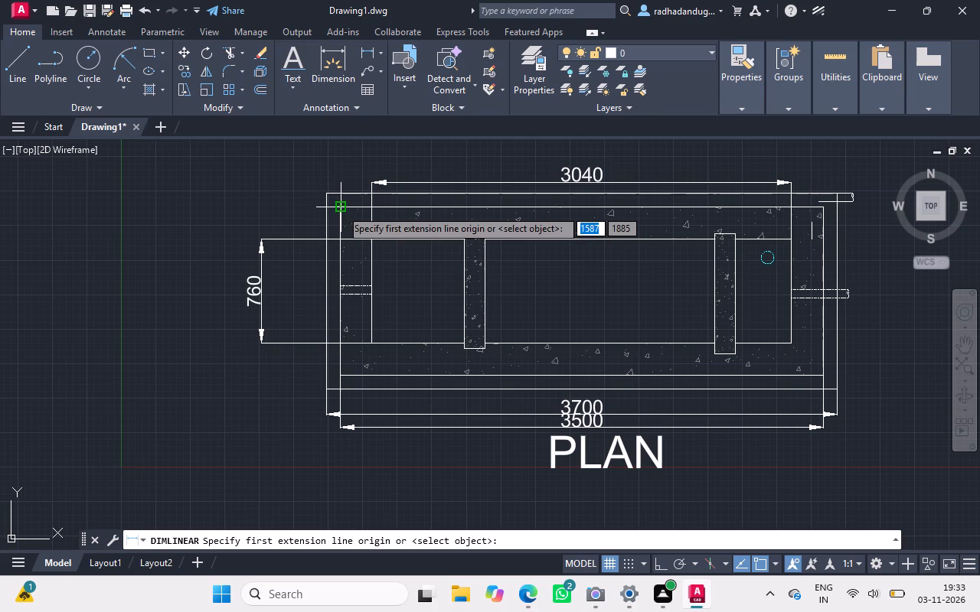
left_click_drag(341, 209, 341, 376)
left_click_drag(341, 376, 334, 376)
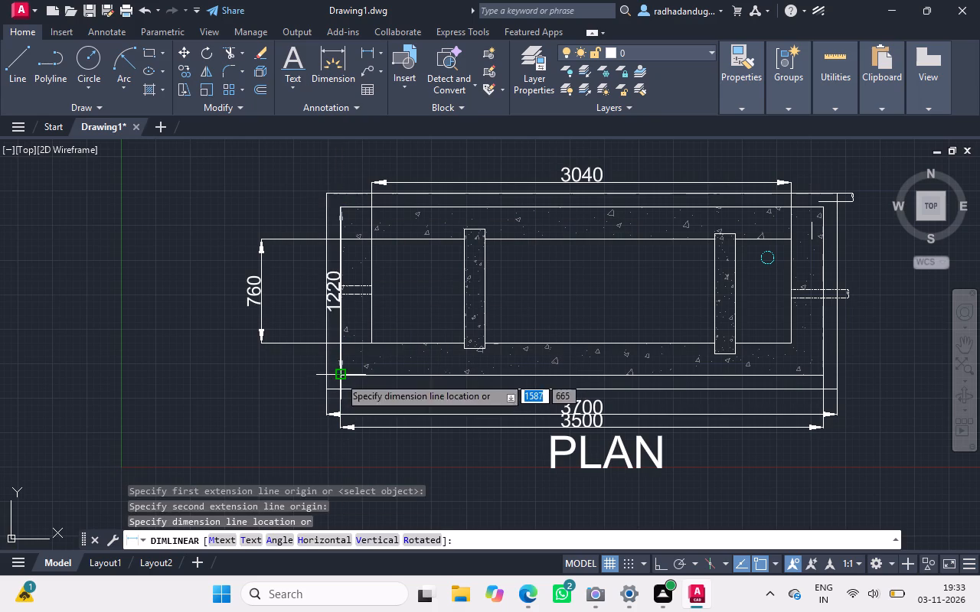
left_click_drag(334, 376, 292, 376)
left_click(292, 376)
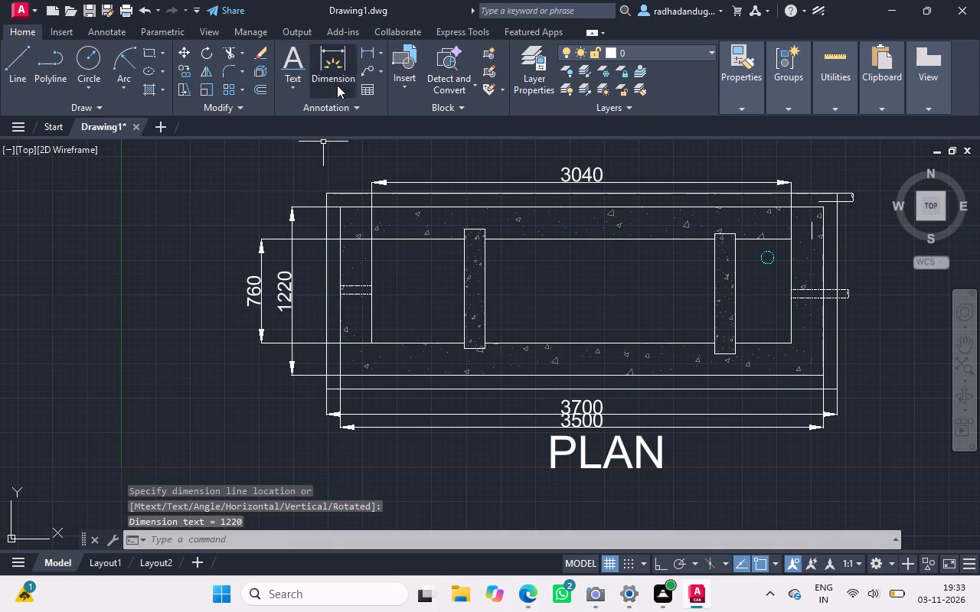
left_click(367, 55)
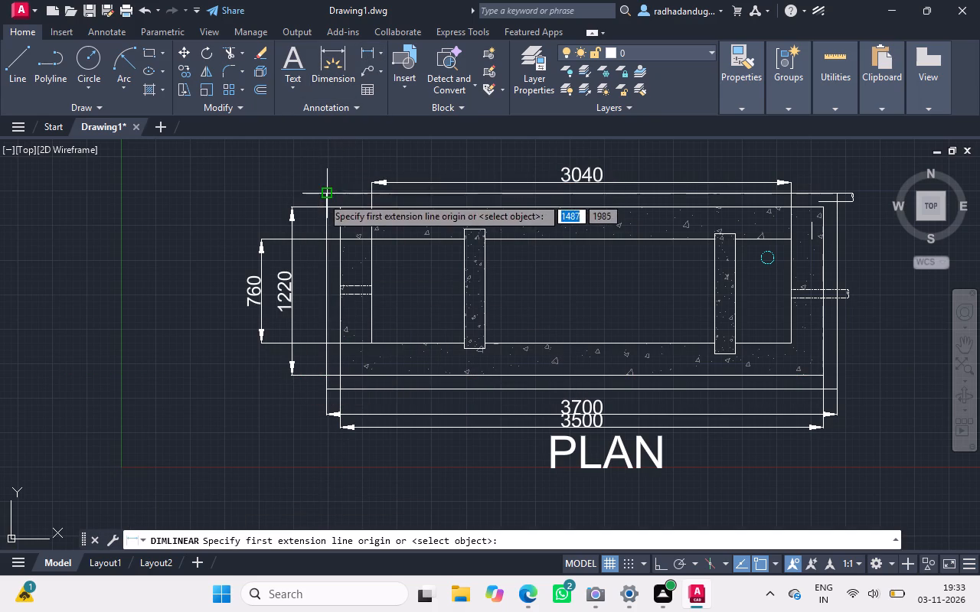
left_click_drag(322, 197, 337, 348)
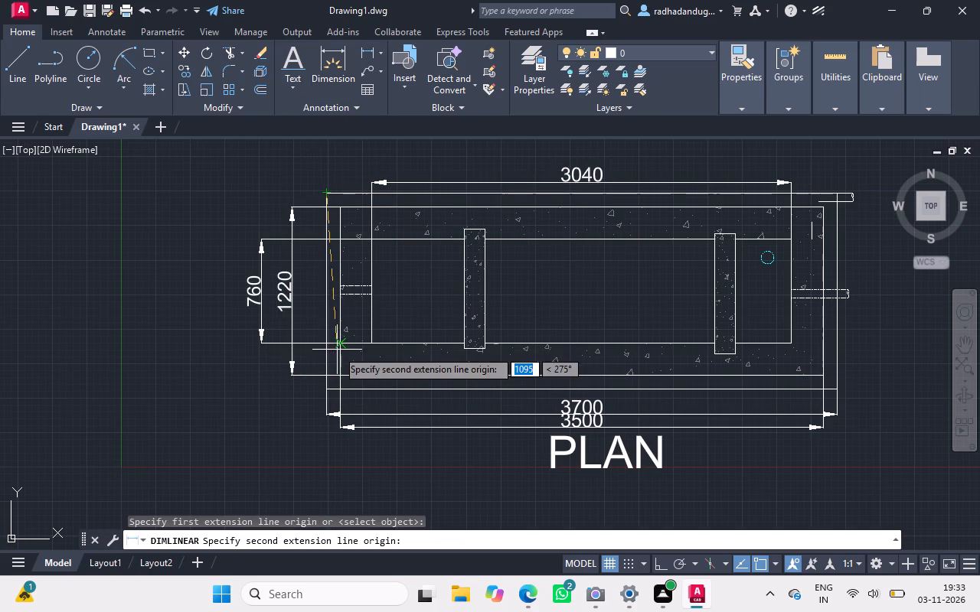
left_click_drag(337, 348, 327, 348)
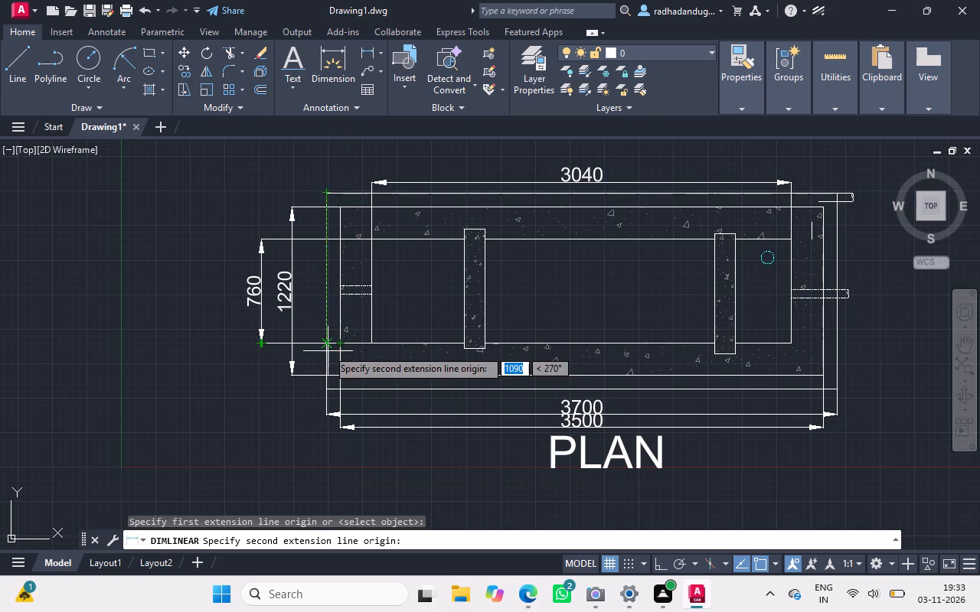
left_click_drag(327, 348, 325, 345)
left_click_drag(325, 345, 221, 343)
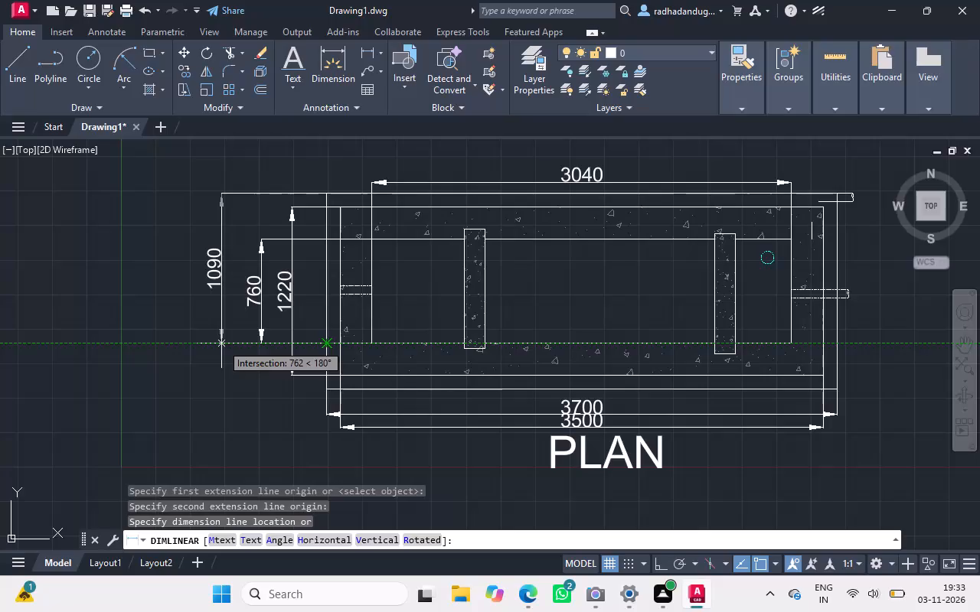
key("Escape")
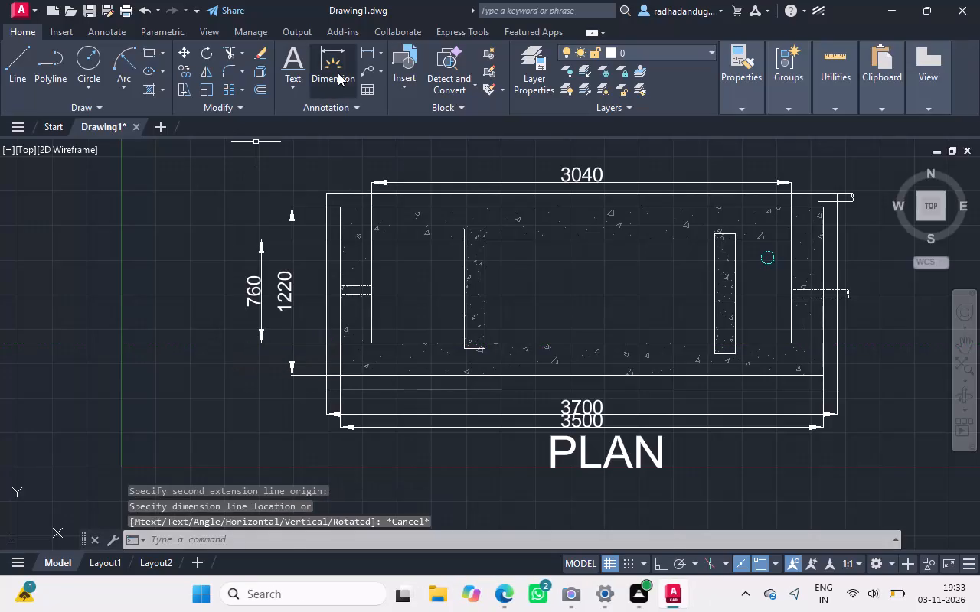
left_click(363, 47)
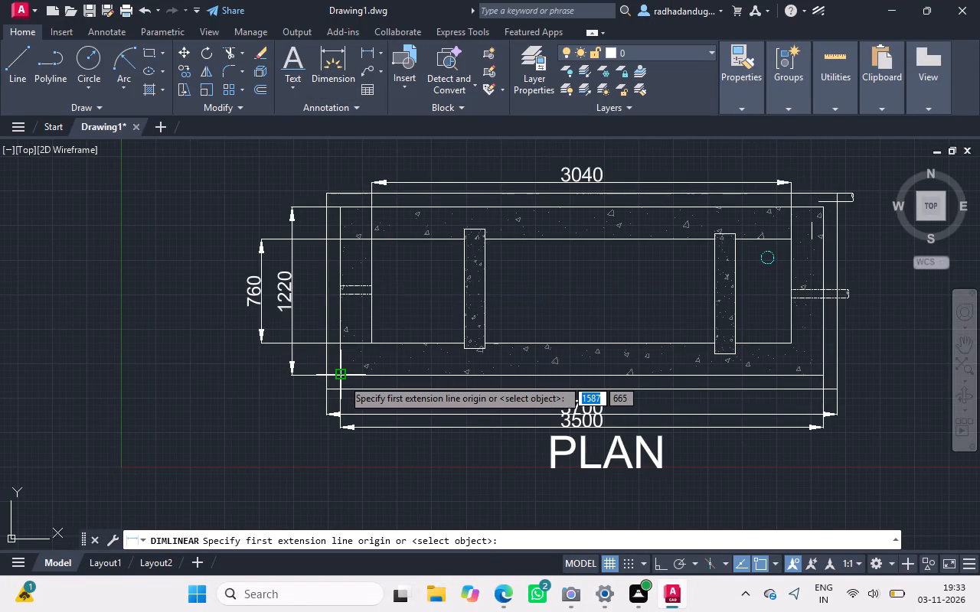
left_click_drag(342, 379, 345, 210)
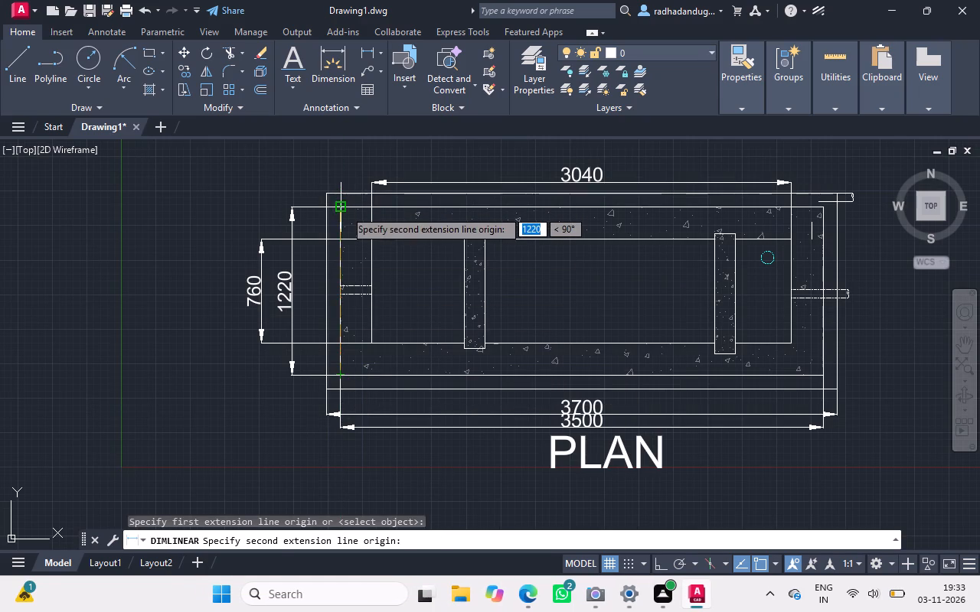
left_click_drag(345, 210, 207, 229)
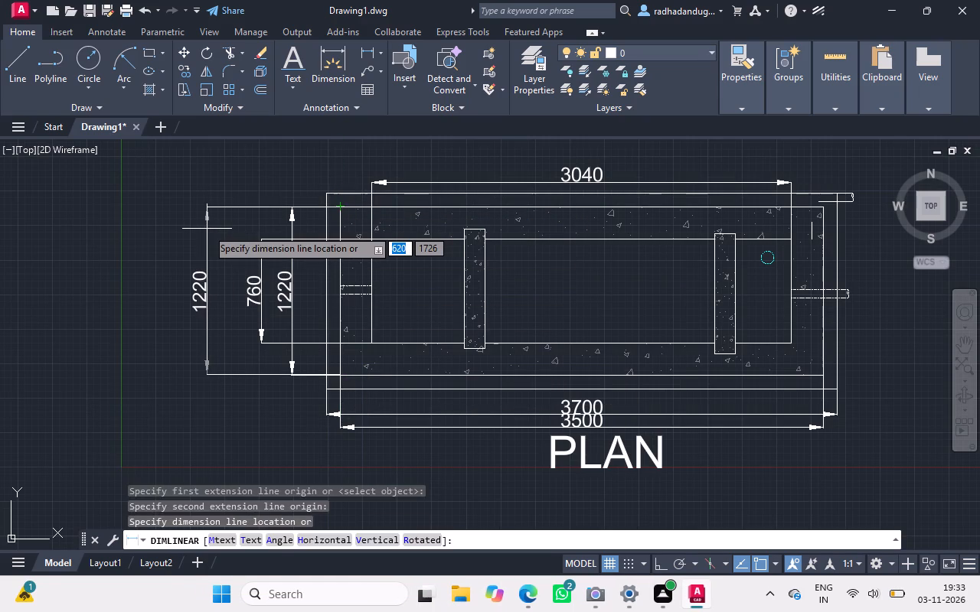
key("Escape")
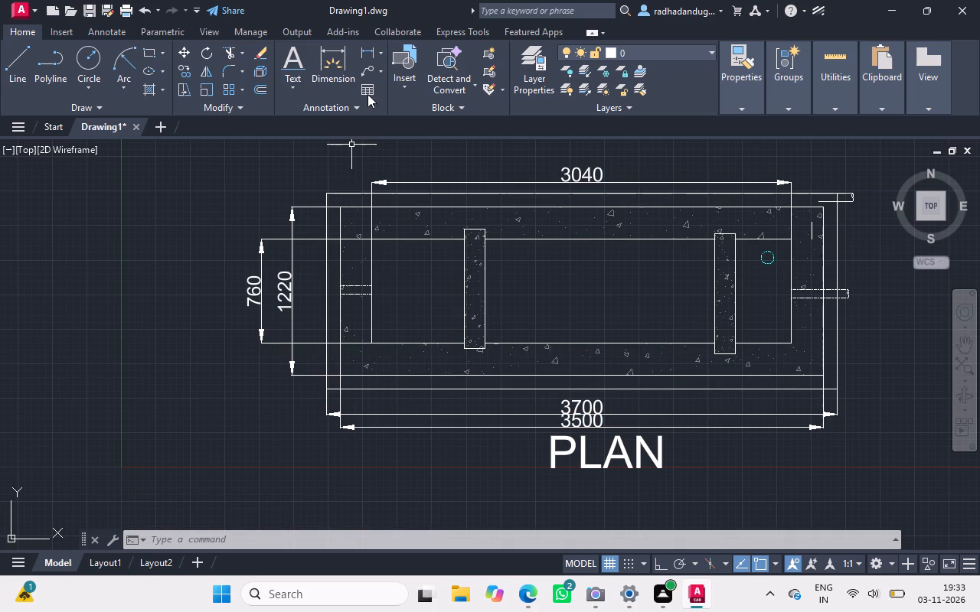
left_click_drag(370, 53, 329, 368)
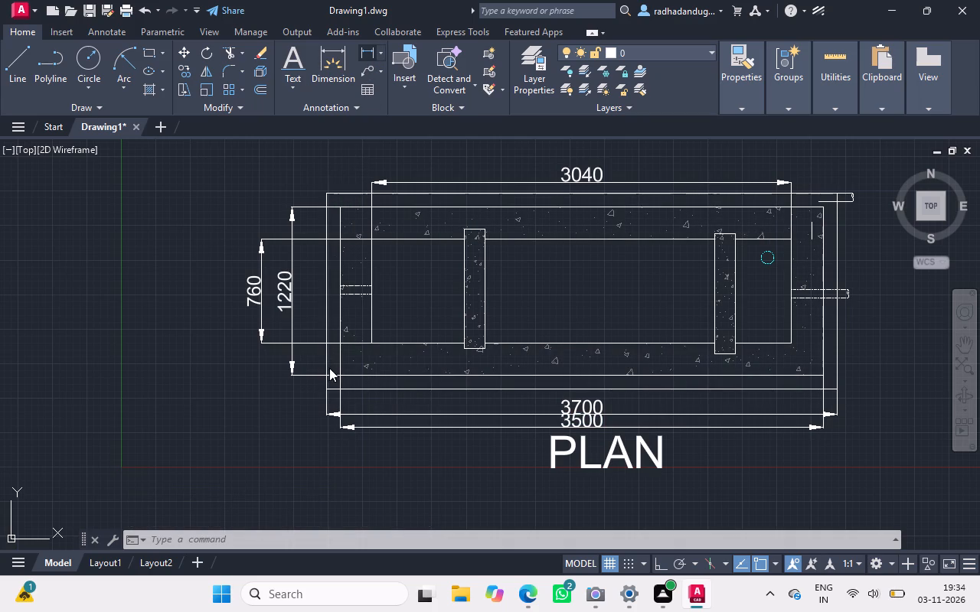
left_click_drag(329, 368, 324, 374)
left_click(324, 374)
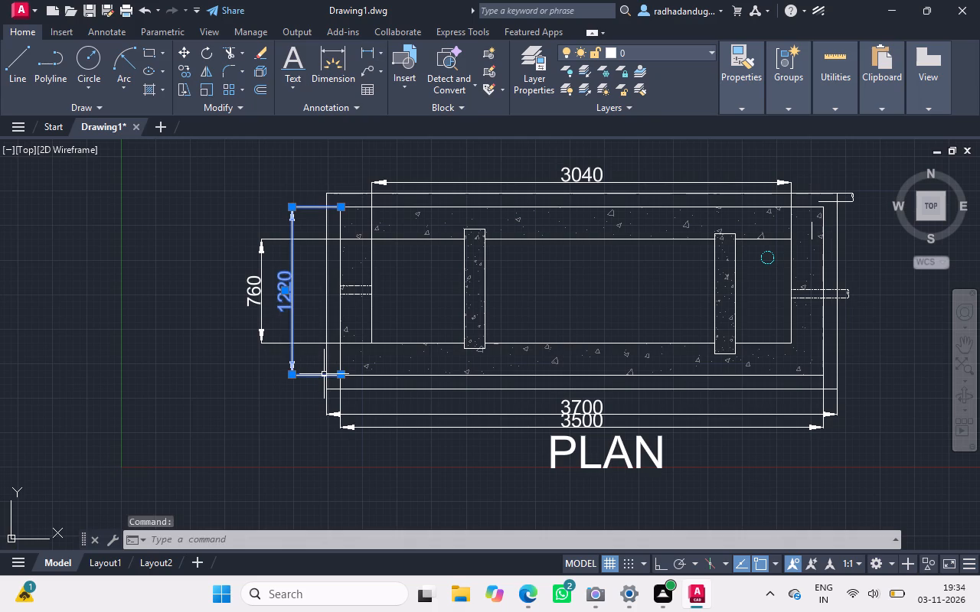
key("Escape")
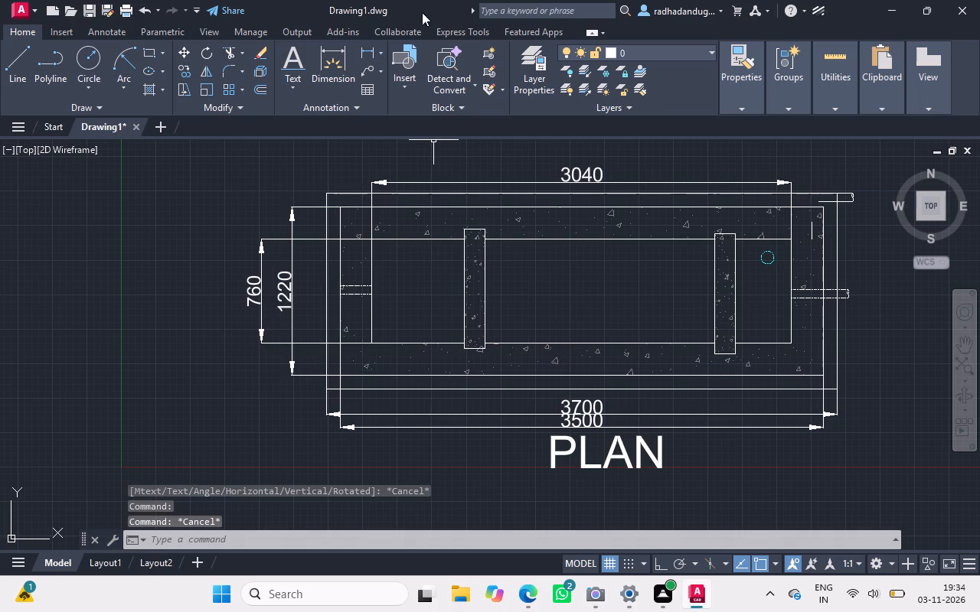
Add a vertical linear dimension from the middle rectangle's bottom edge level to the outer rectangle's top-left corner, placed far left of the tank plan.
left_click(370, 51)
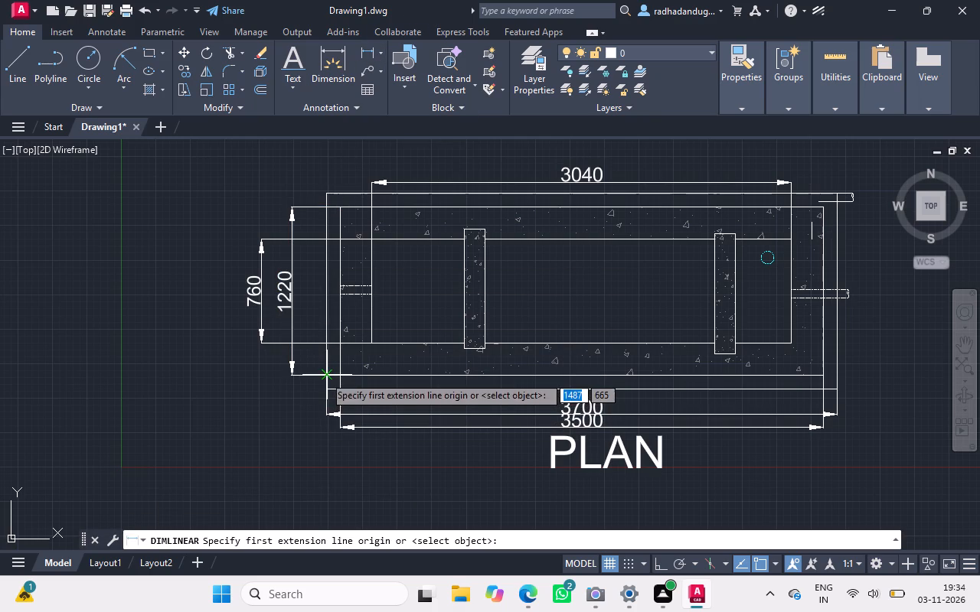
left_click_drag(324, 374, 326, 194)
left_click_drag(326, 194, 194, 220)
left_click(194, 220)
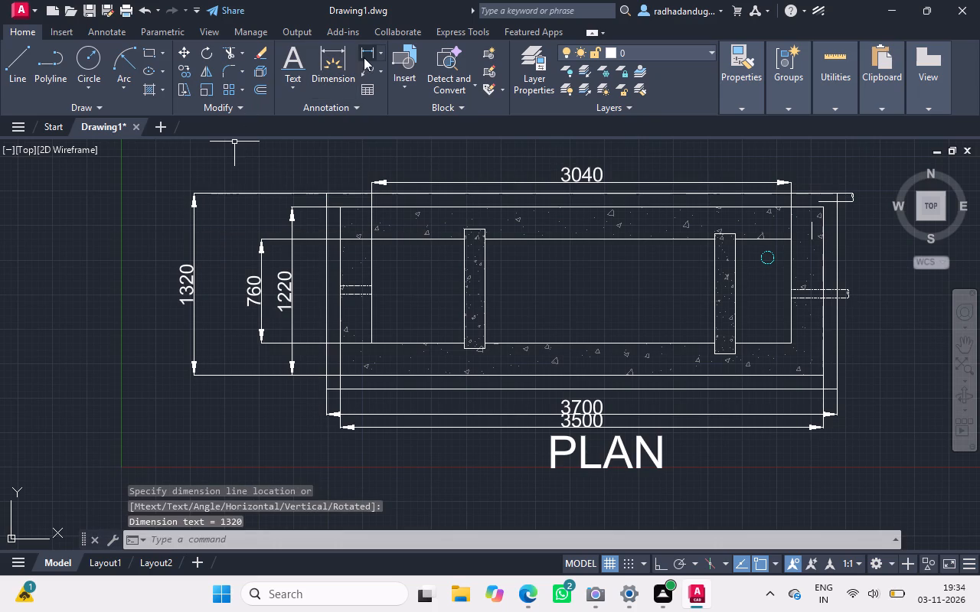
Add a vertical linear dimension for the outermost rectangle's full width, placed just left of the innermost rectangle's width dimension.
left_click(373, 53)
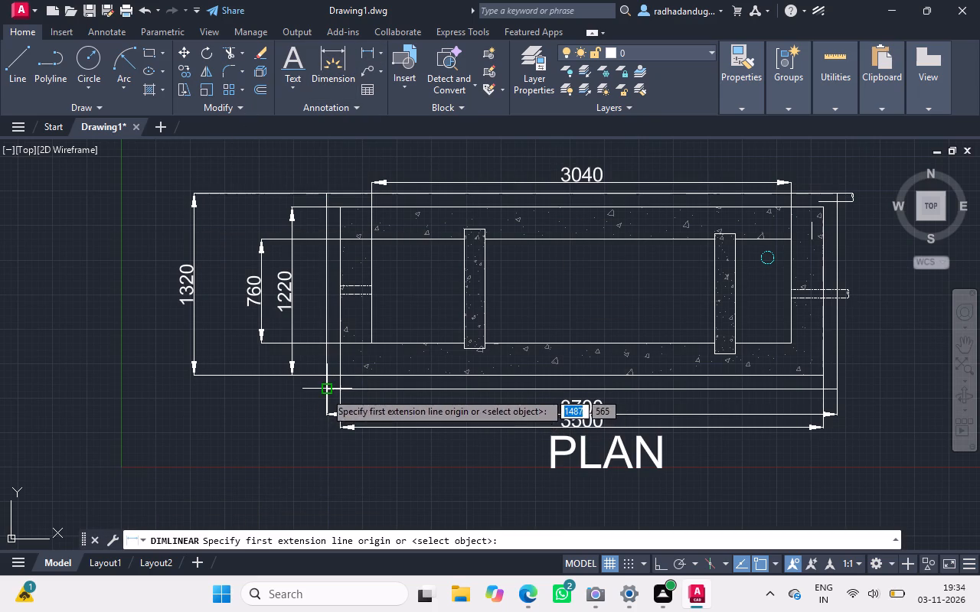
left_click_drag(326, 389, 326, 188)
left_click_drag(326, 188, 234, 215)
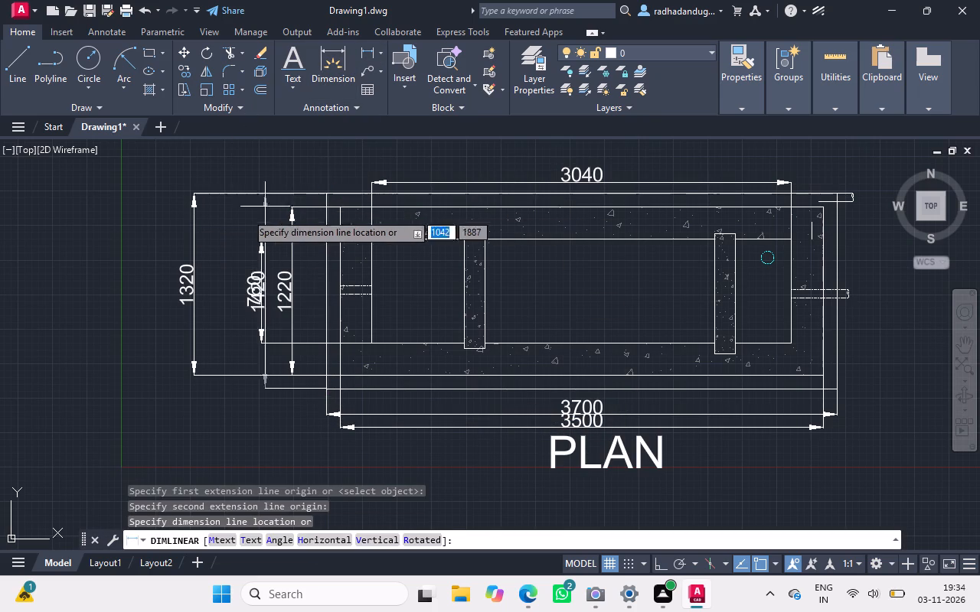
left_click_drag(234, 215, 230, 217)
left_click(230, 217)
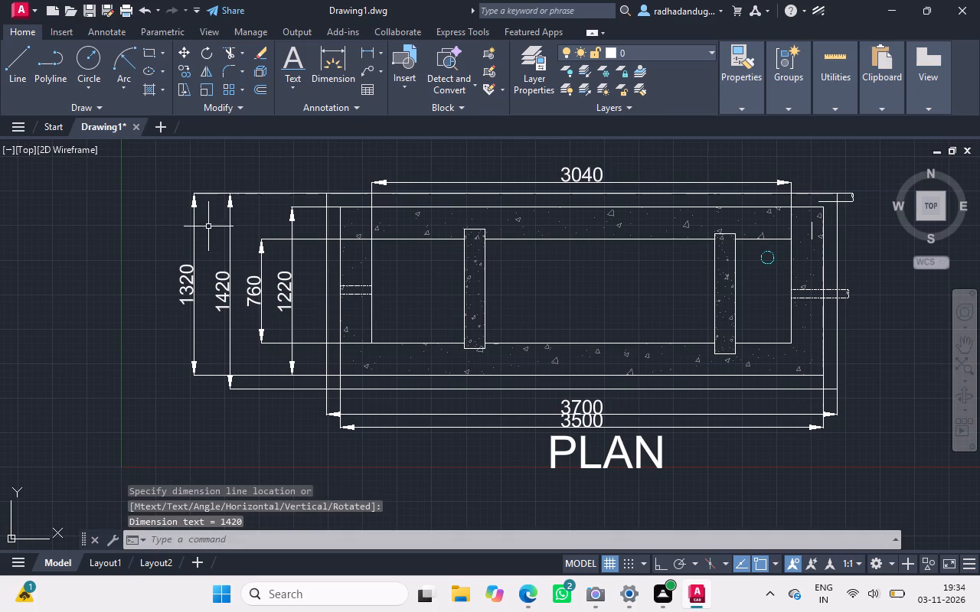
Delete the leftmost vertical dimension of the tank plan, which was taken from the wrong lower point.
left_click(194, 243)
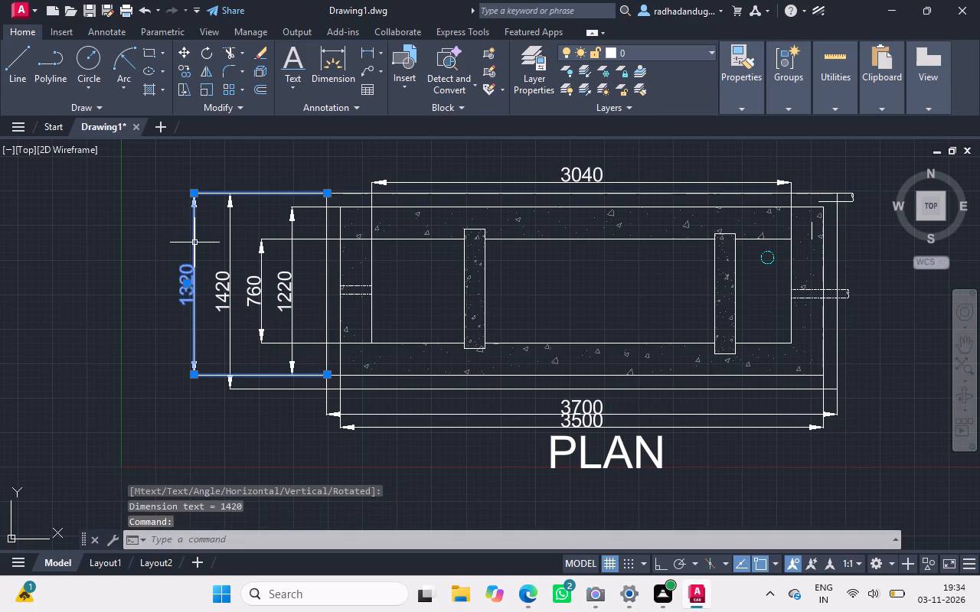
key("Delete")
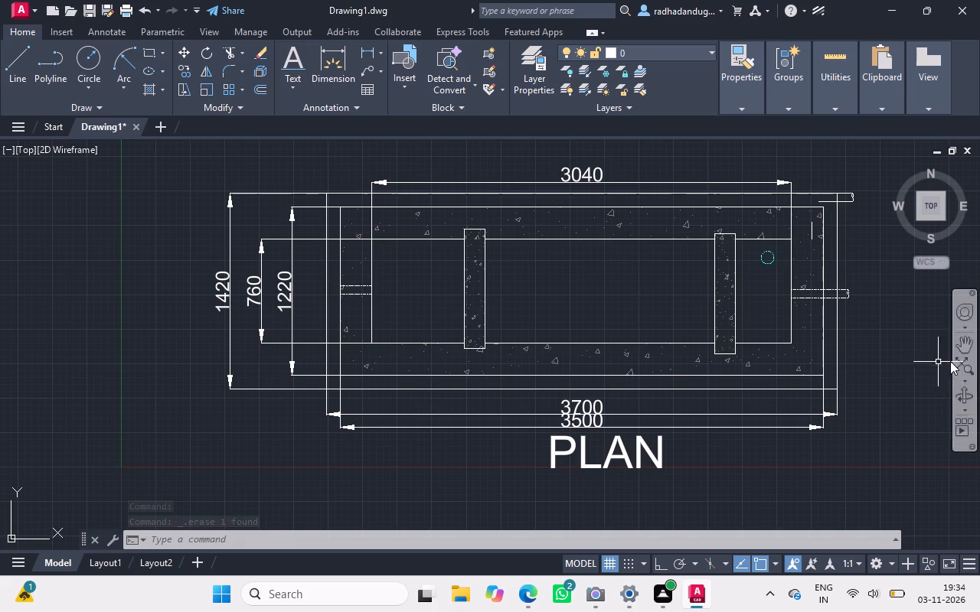
Add a diameter dimension to the inner circle of the circular pit plan, with its text inside the circle.
left_click(960, 343)
left_click_drag(869, 345, 671, 349)
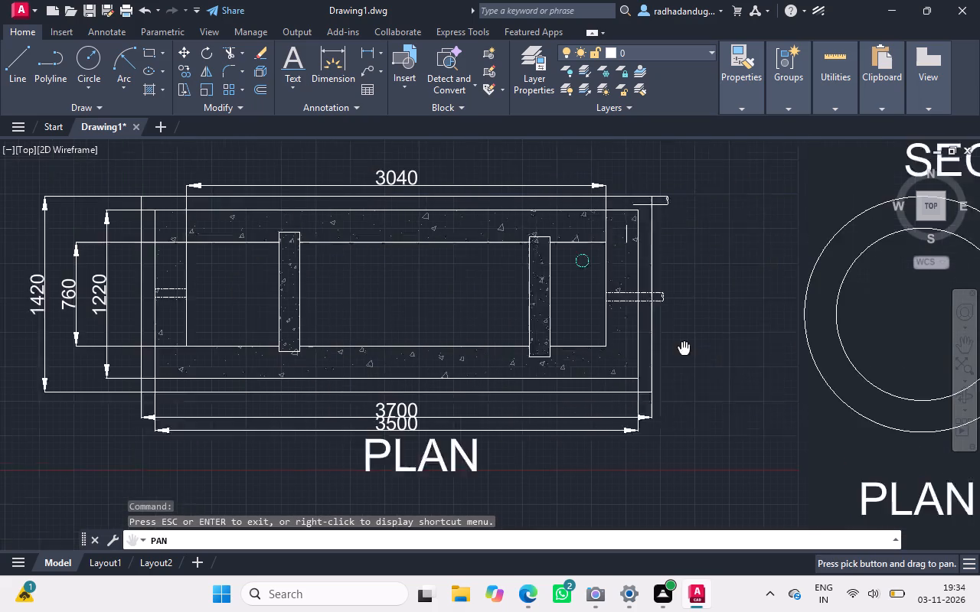
left_click_drag(671, 349, 519, 348)
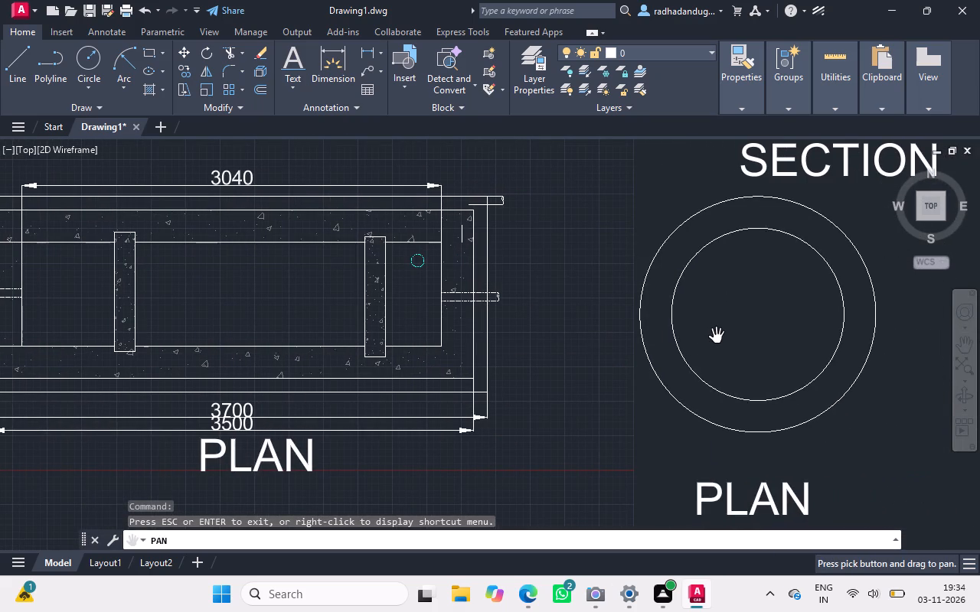
left_click_drag(727, 336, 629, 344)
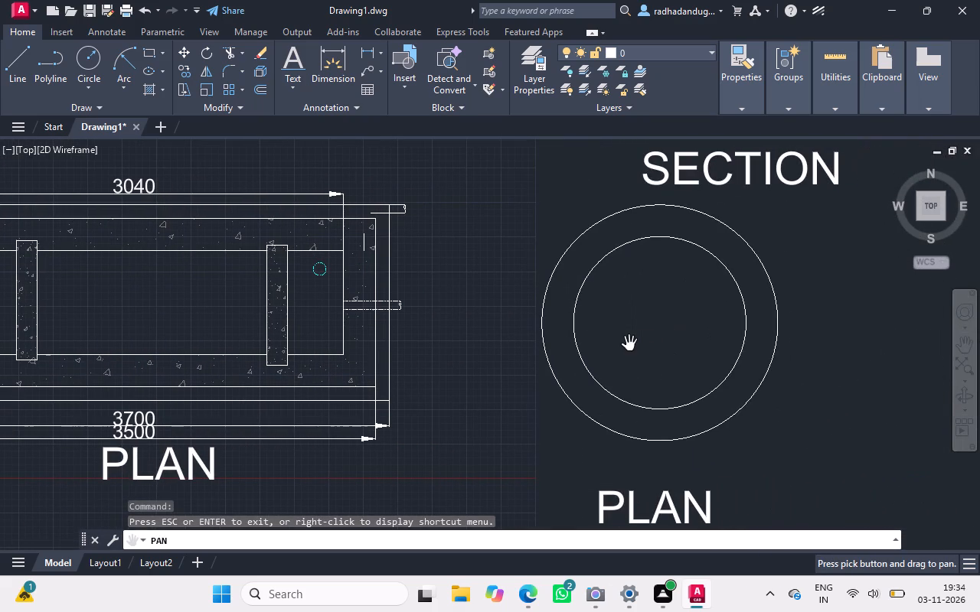
left_click(368, 52)
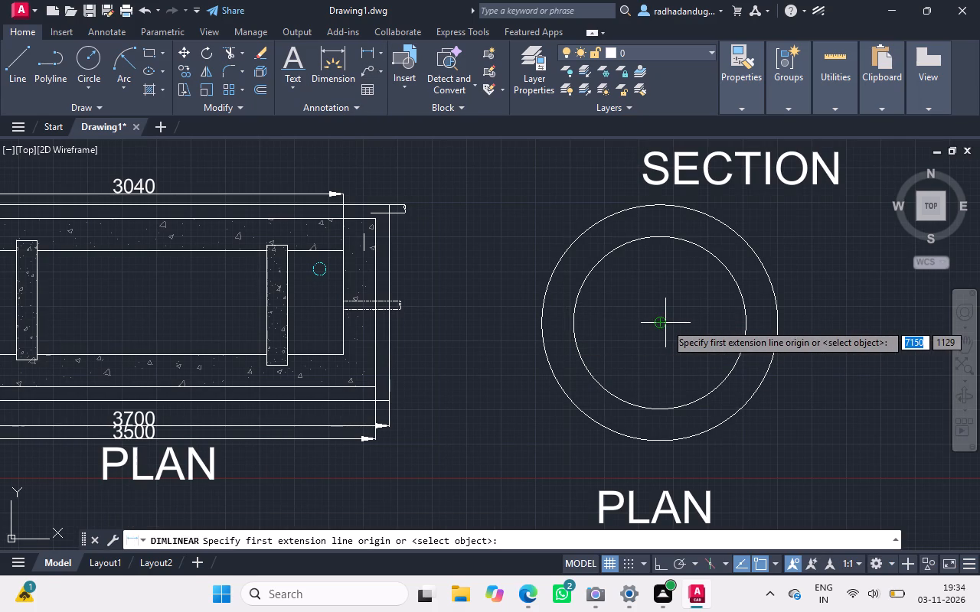
left_click(367, 49)
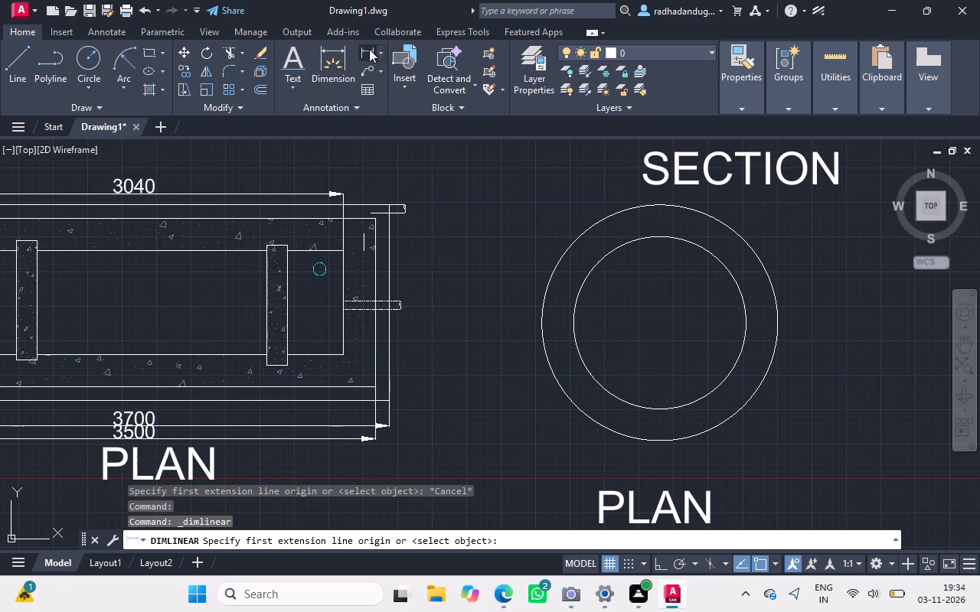
left_click(379, 52)
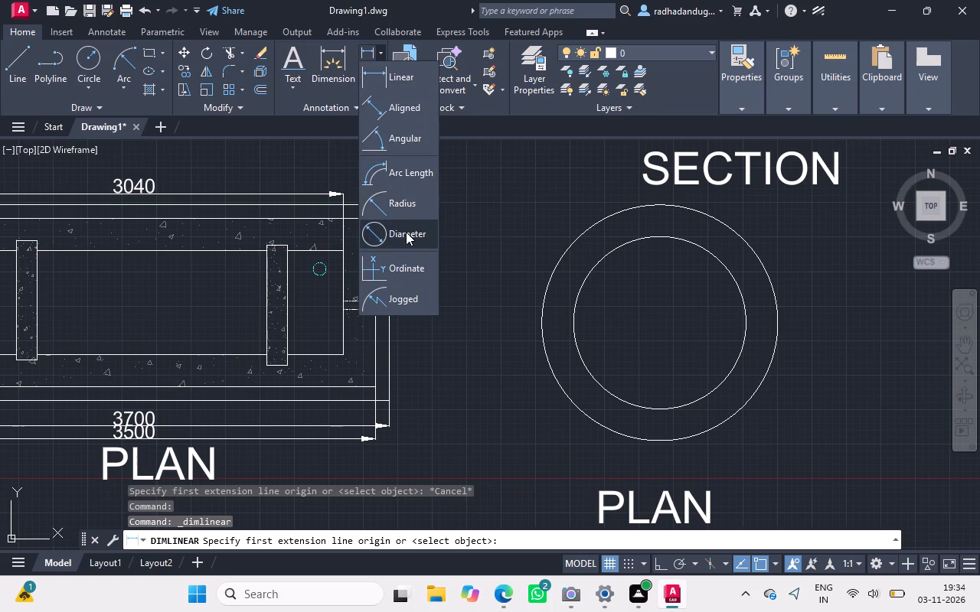
left_click(406, 232)
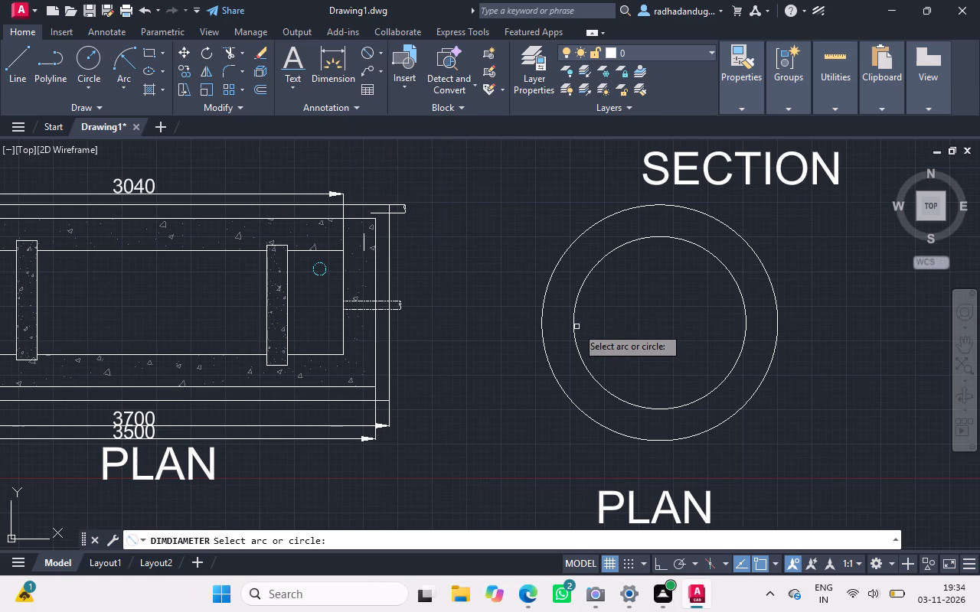
left_click(573, 327)
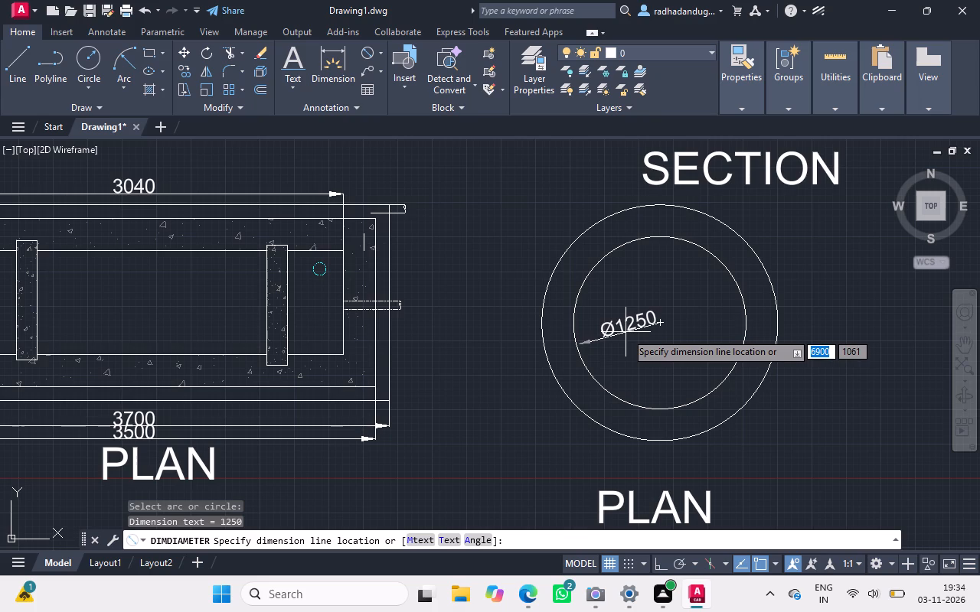
left_click(698, 322)
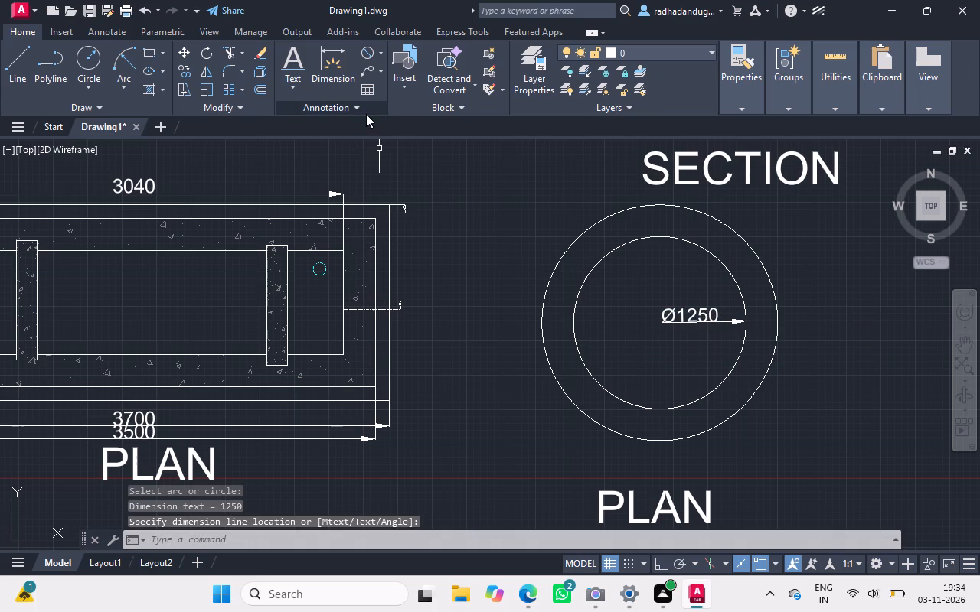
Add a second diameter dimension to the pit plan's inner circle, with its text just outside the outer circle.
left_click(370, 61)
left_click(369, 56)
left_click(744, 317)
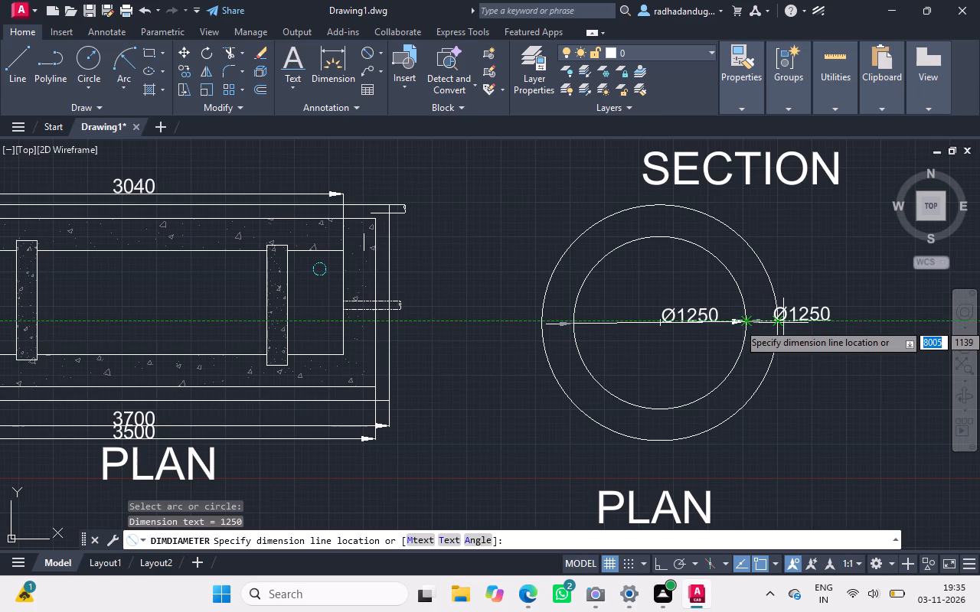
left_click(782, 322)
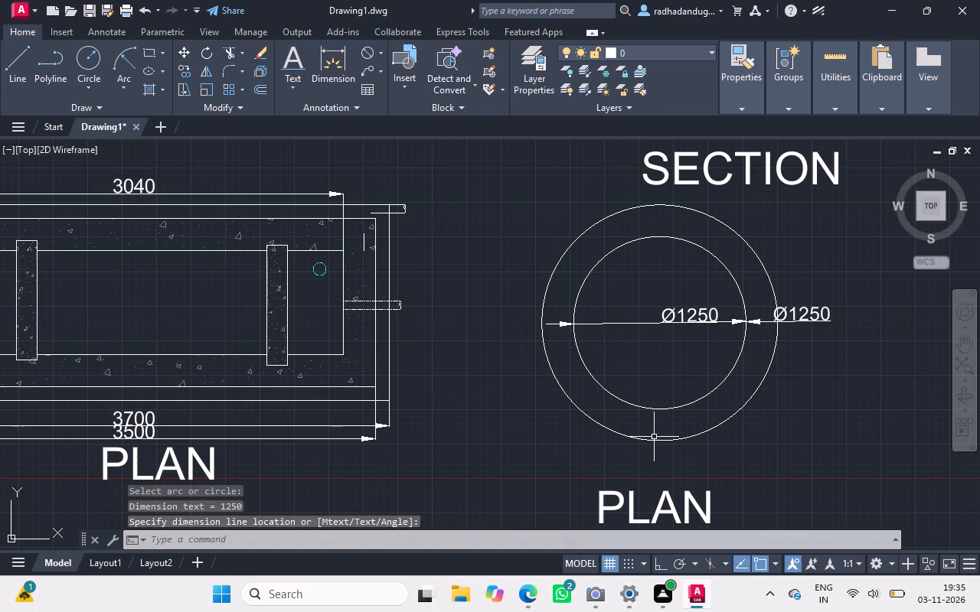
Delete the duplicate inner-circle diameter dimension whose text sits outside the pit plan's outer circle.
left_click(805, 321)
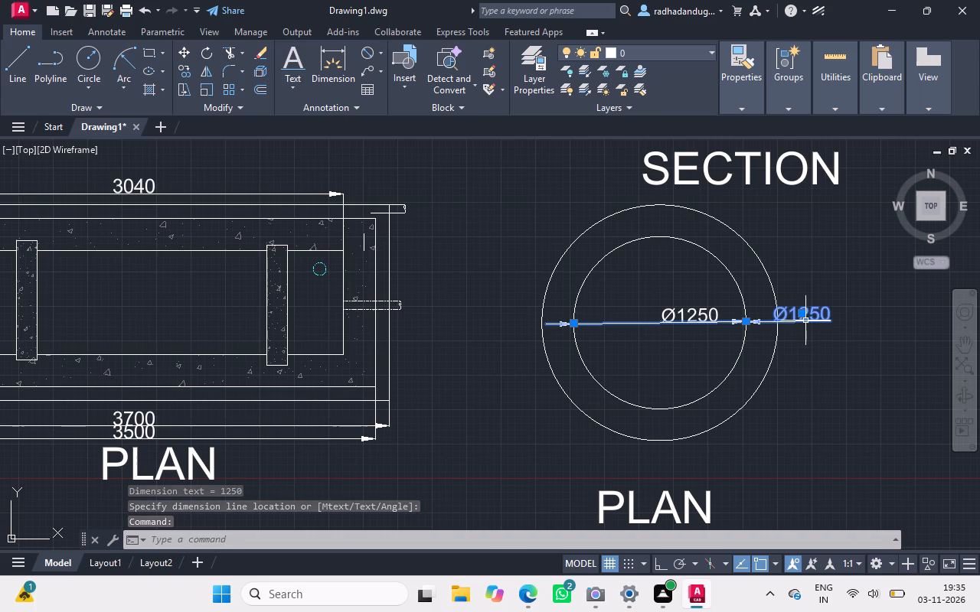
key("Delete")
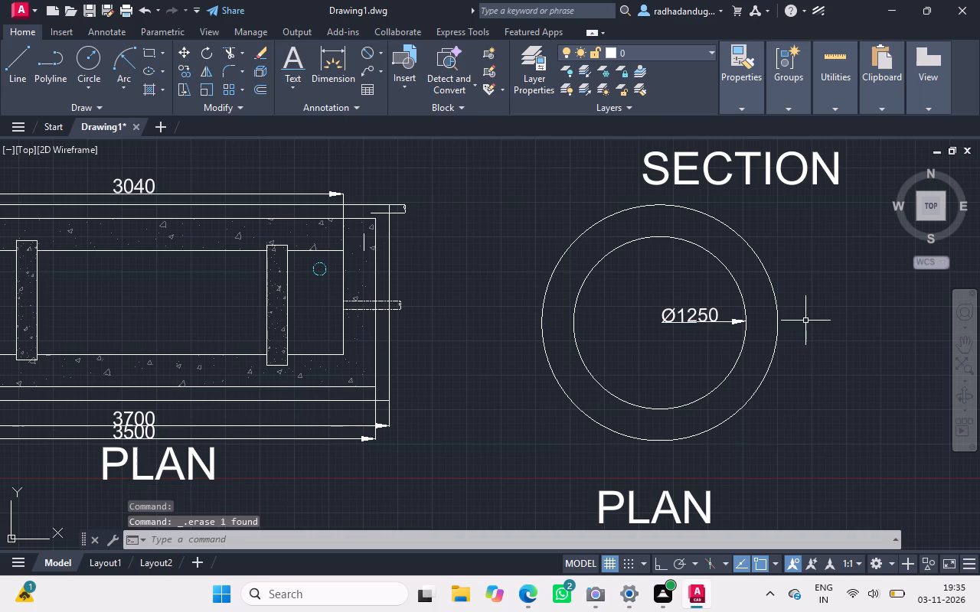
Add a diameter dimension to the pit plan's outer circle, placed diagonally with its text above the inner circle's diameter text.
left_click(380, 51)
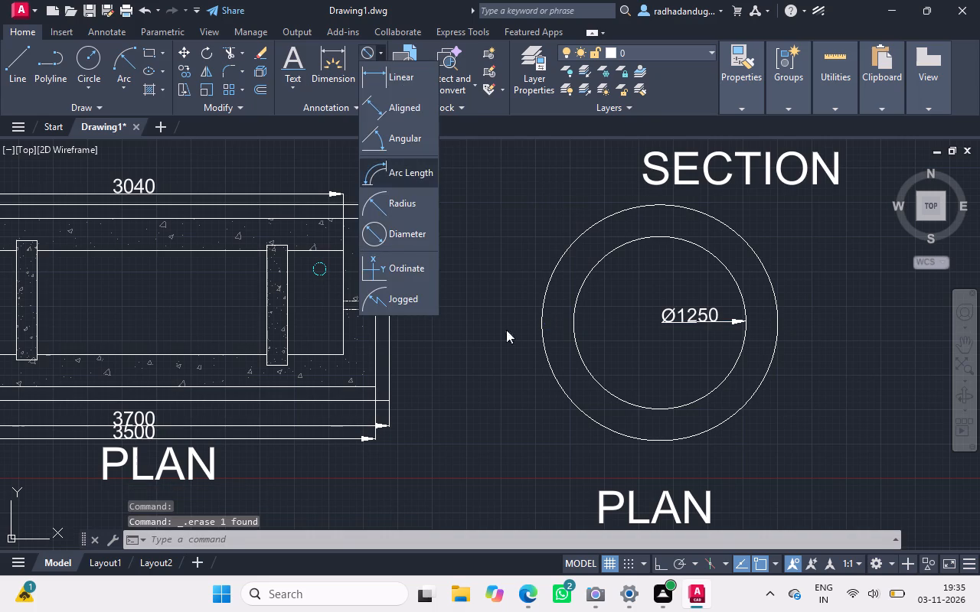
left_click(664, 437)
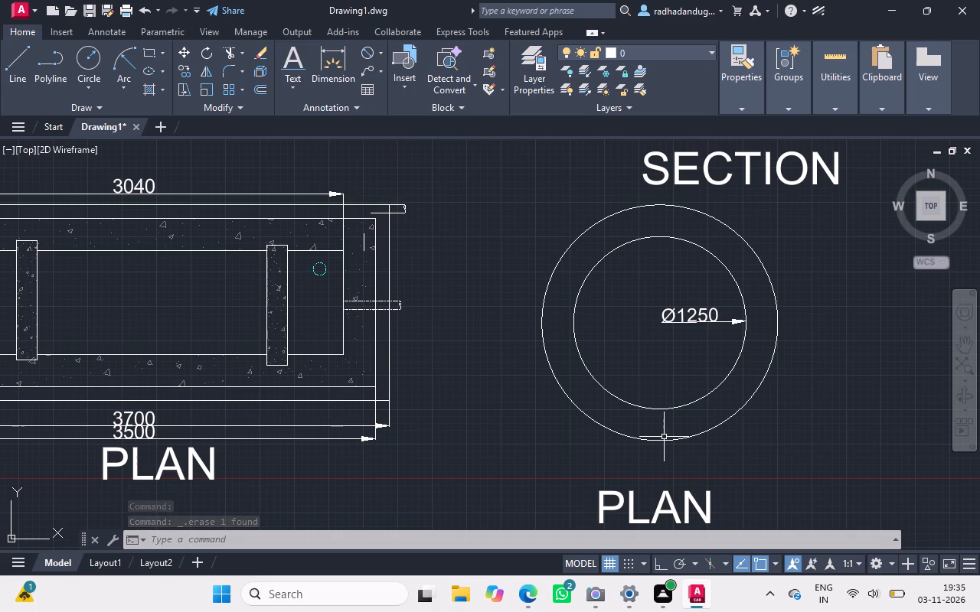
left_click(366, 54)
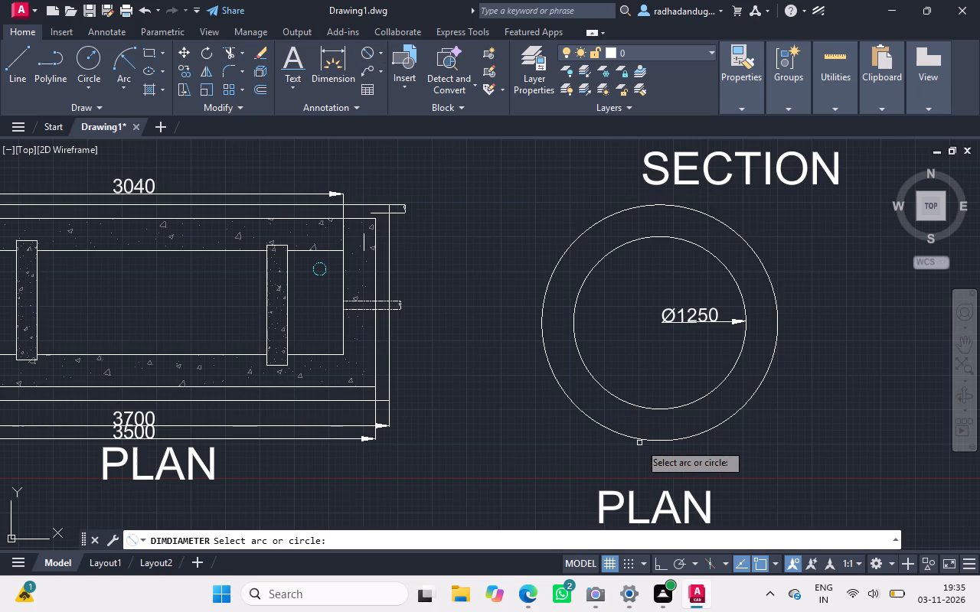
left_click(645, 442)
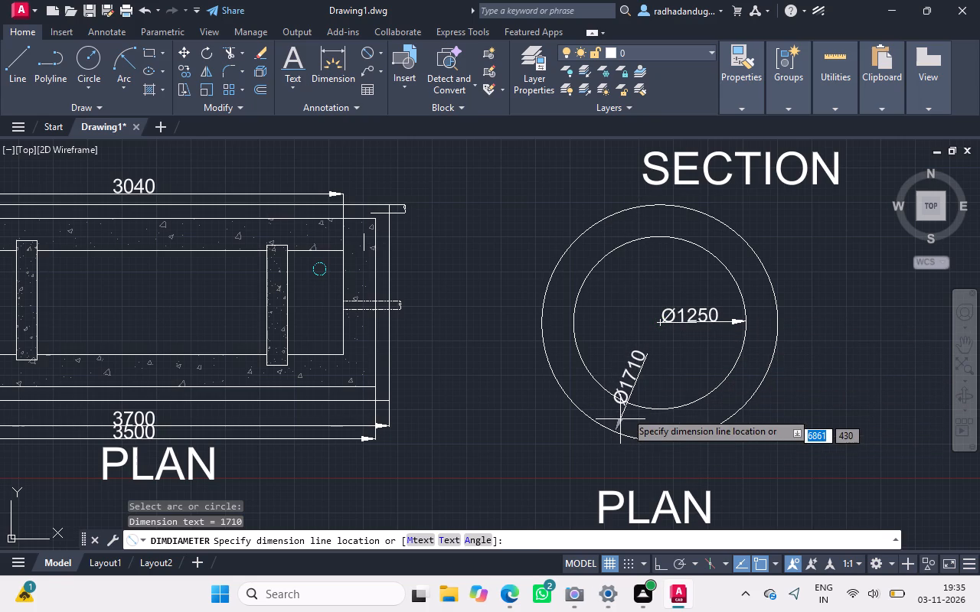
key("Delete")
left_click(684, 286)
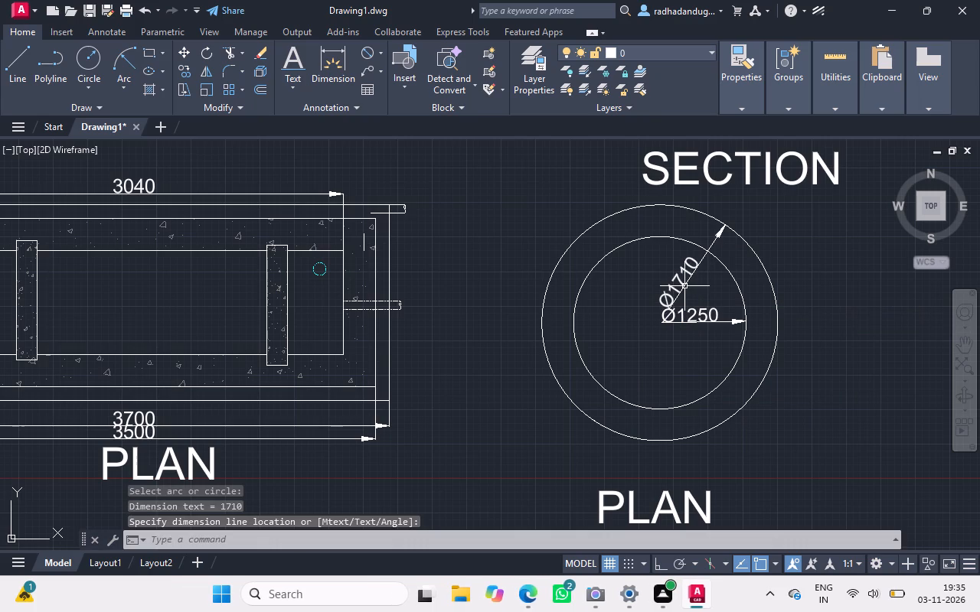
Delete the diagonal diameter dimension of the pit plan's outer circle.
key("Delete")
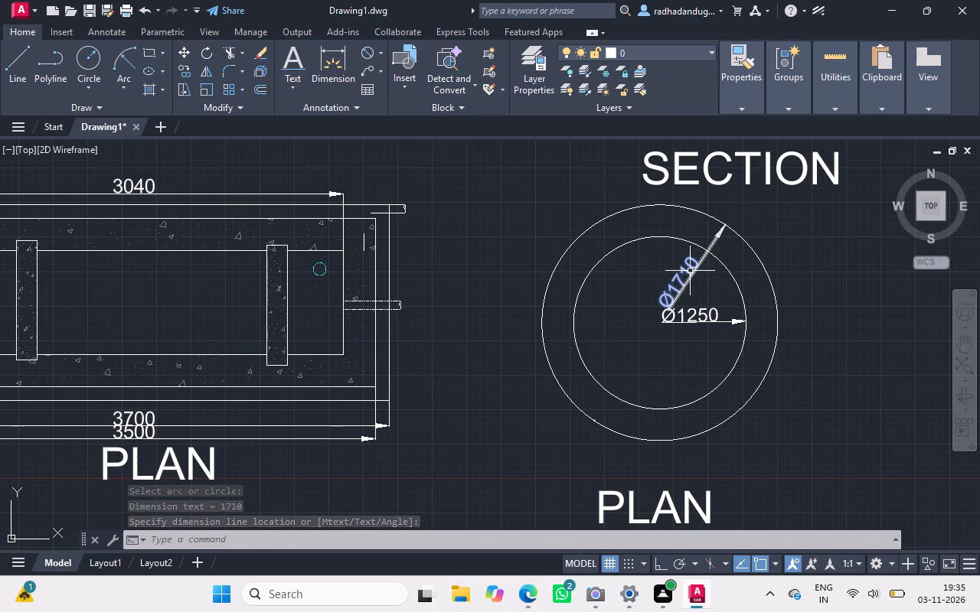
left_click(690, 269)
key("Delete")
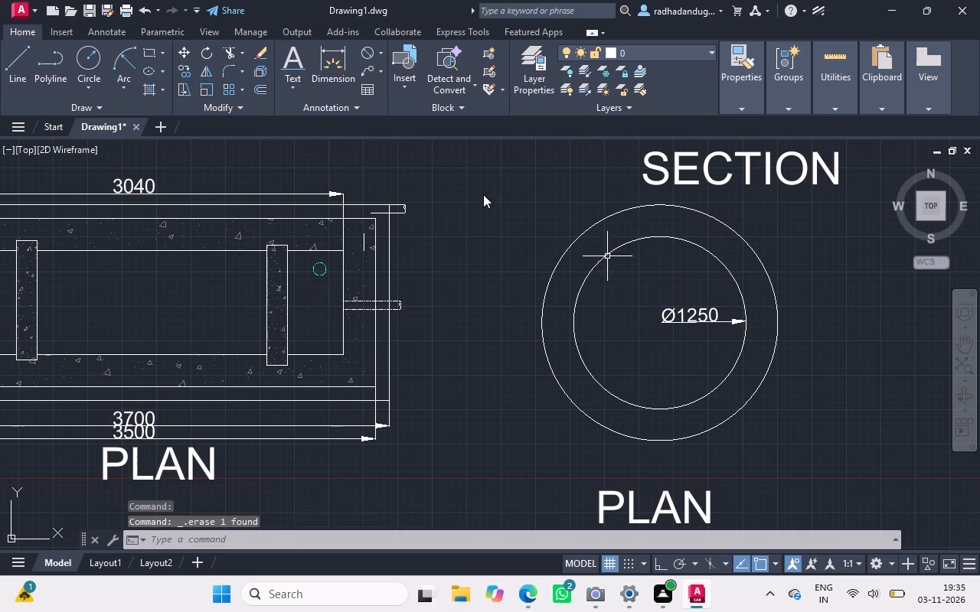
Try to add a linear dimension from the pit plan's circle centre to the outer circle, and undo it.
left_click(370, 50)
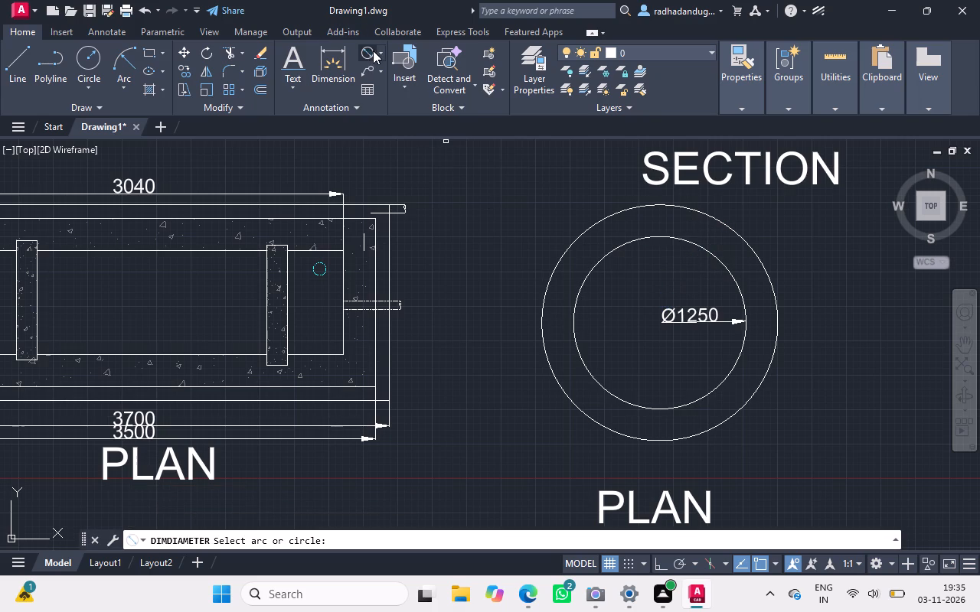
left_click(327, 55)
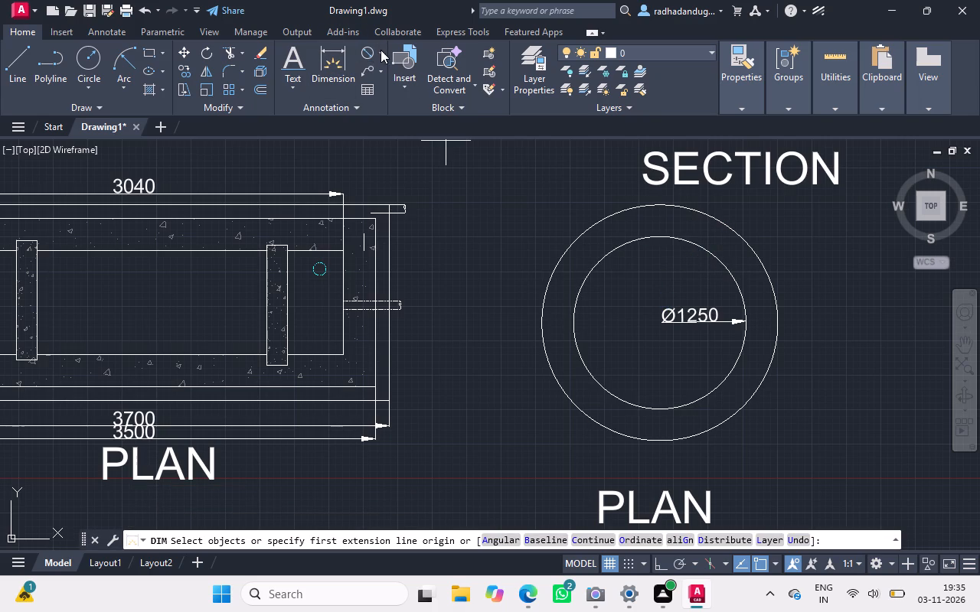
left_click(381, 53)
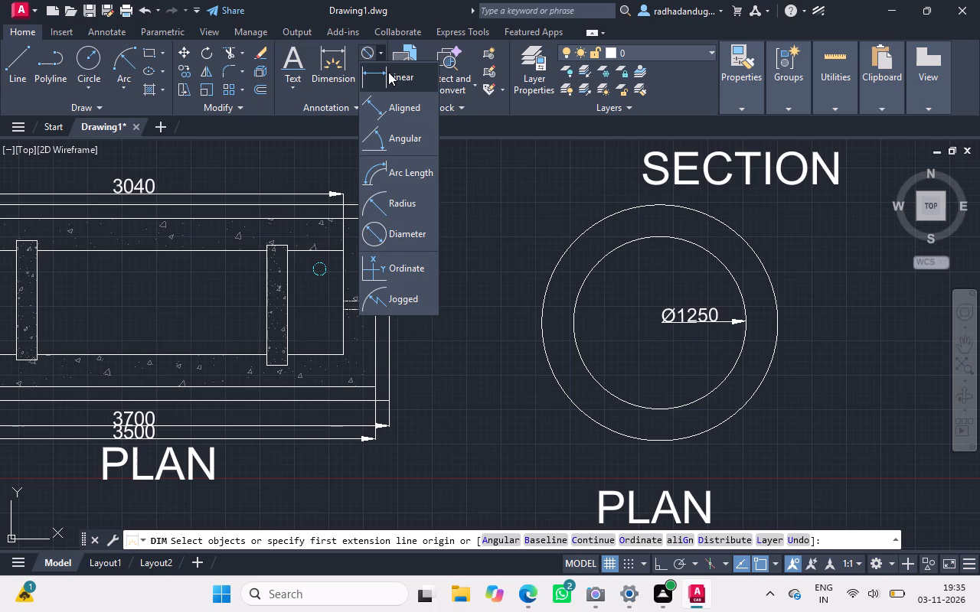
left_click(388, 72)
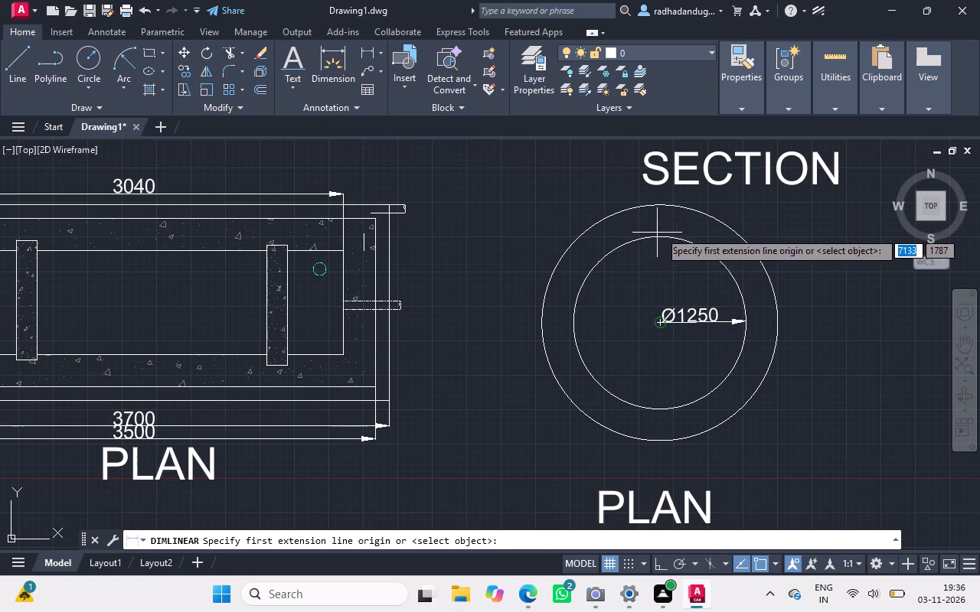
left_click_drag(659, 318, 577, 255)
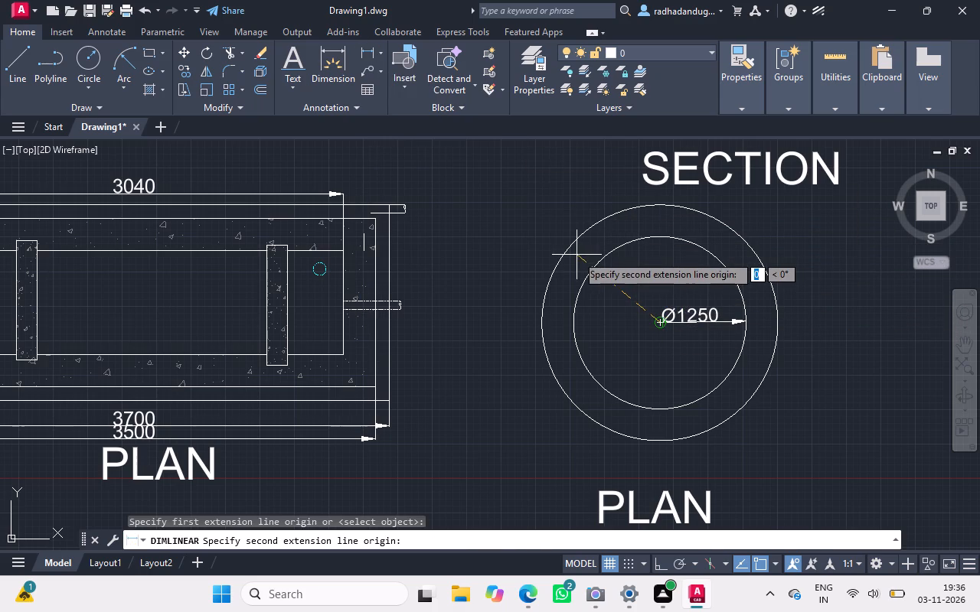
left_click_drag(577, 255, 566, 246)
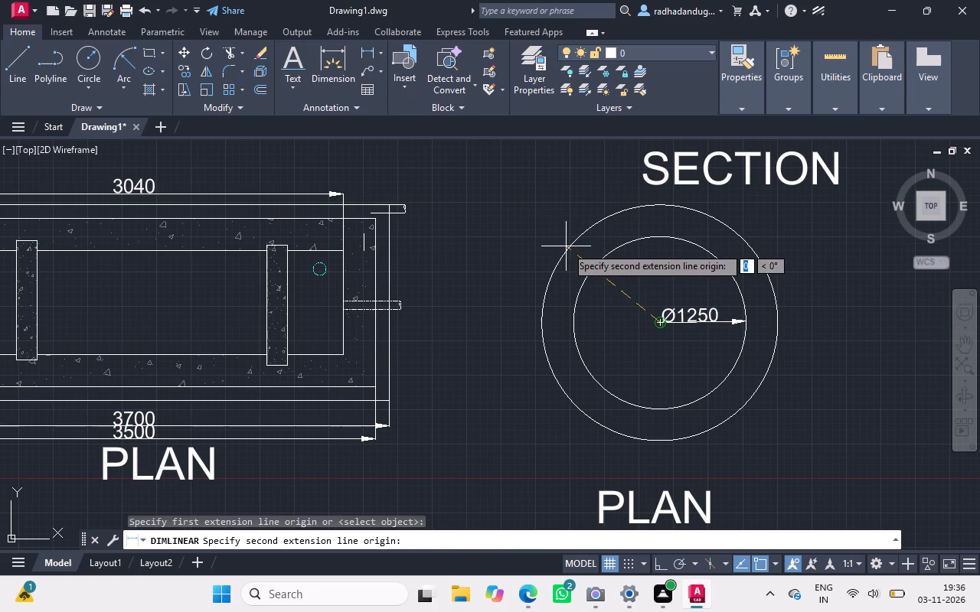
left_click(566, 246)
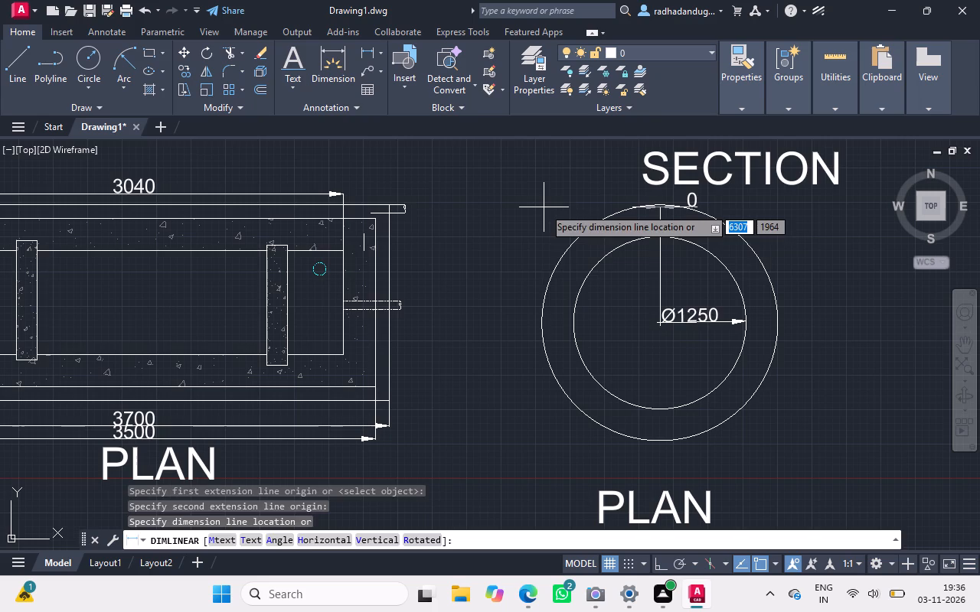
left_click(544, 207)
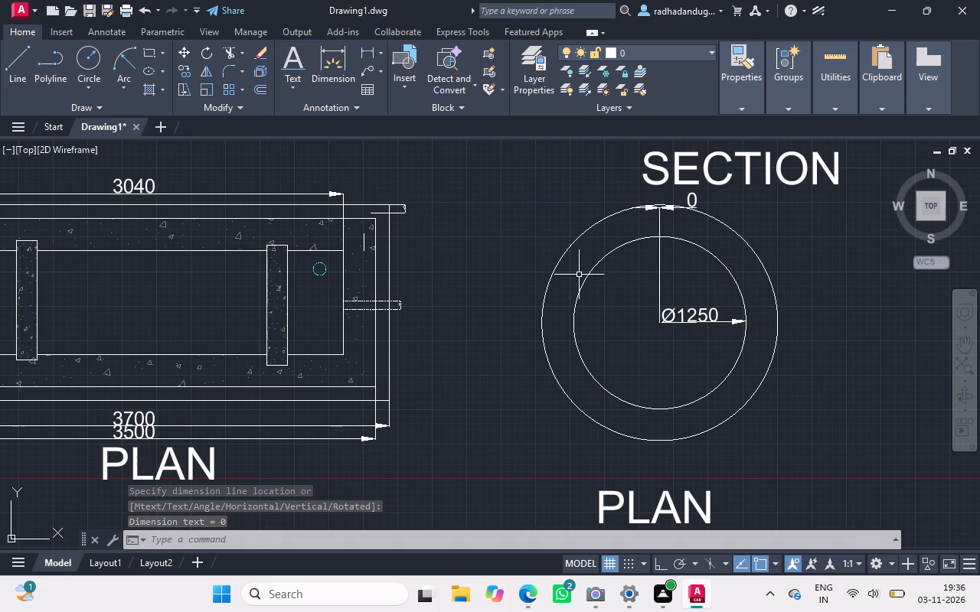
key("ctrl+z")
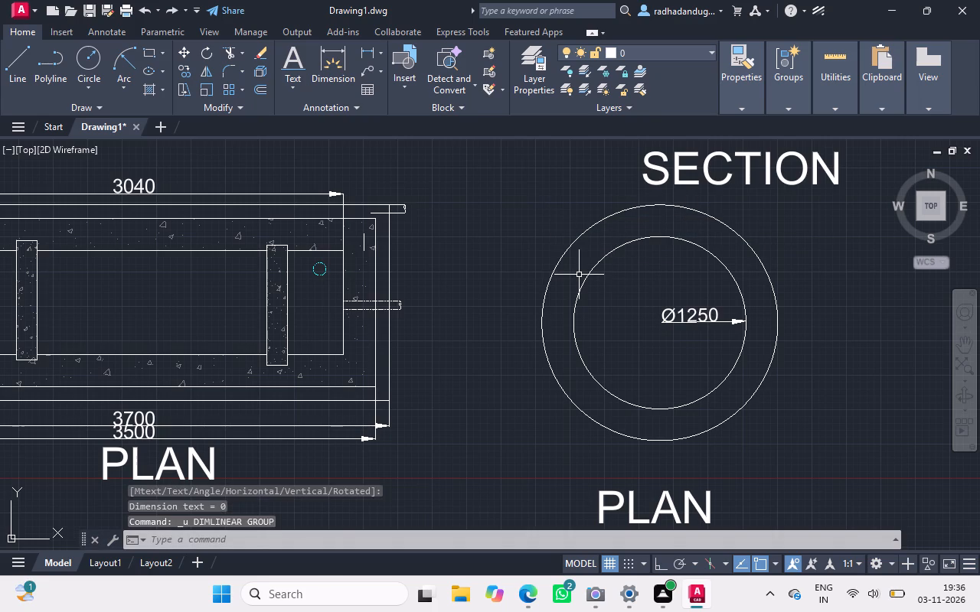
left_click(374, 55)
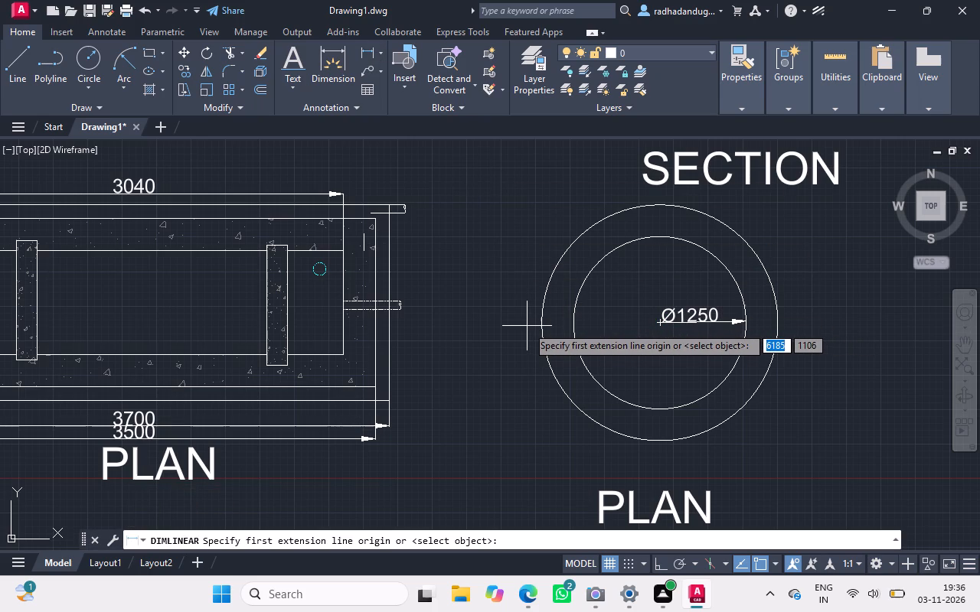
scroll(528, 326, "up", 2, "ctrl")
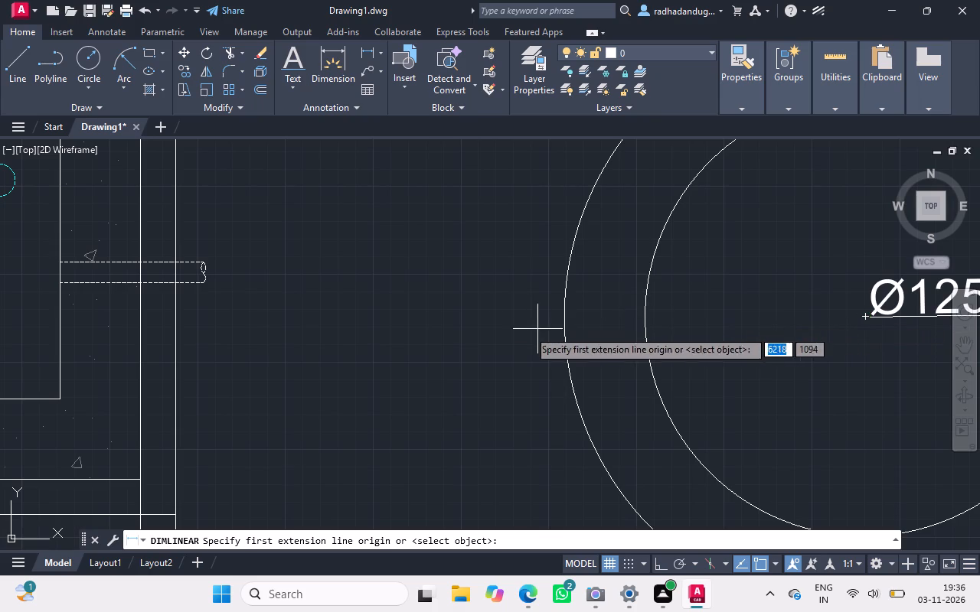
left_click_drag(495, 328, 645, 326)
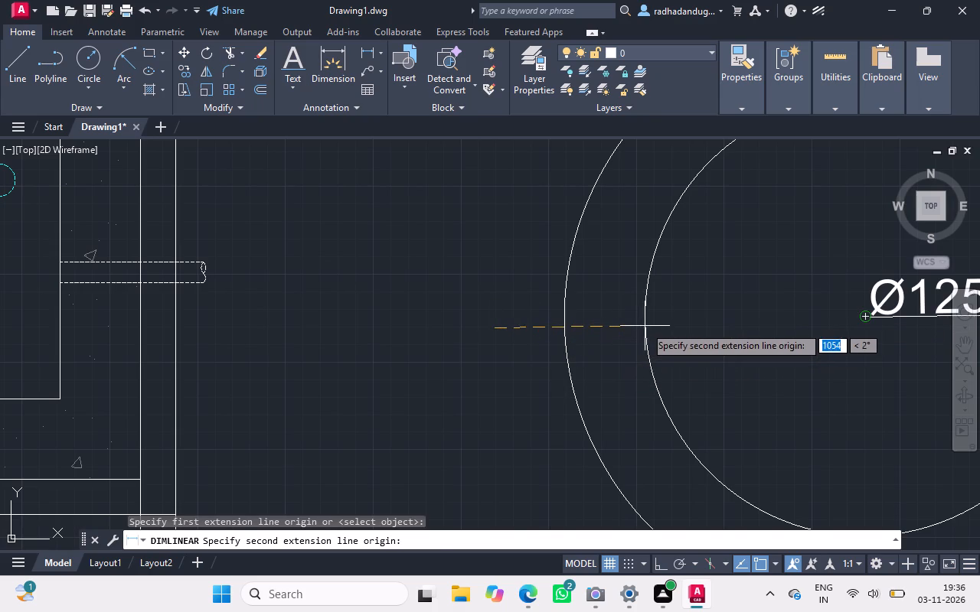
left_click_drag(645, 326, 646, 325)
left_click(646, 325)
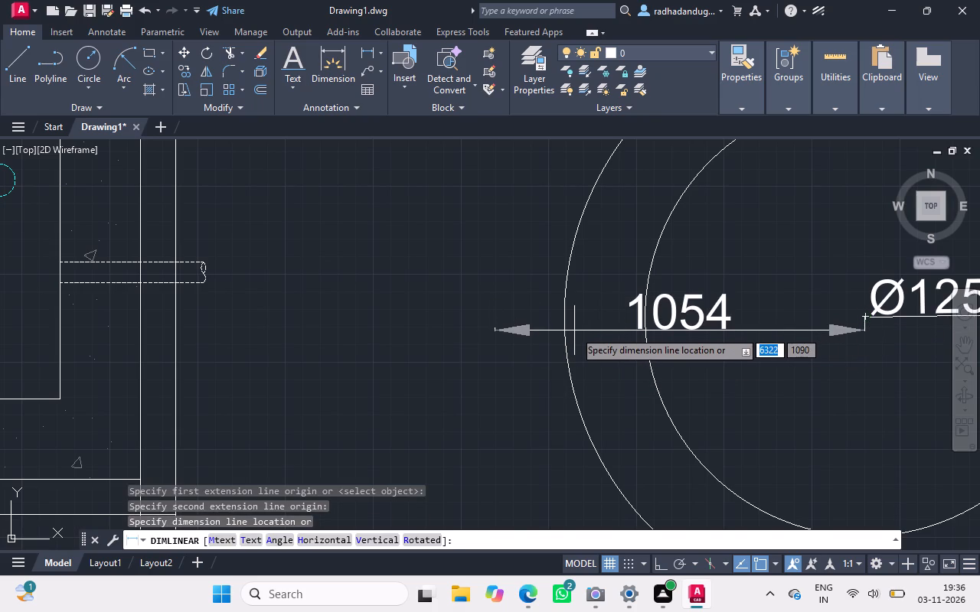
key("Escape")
Add a vertical linear dimension for the height of the bottom cravel layer, outside the pit section's right side.
scroll(554, 434, "down", 3, "ctrl")
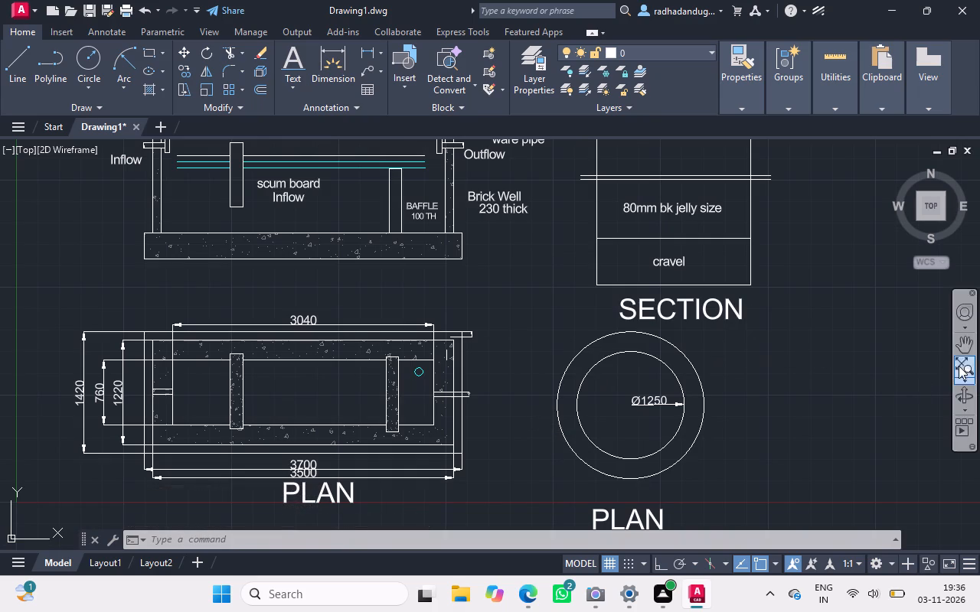
left_click(968, 343)
left_click_drag(698, 183, 632, 319)
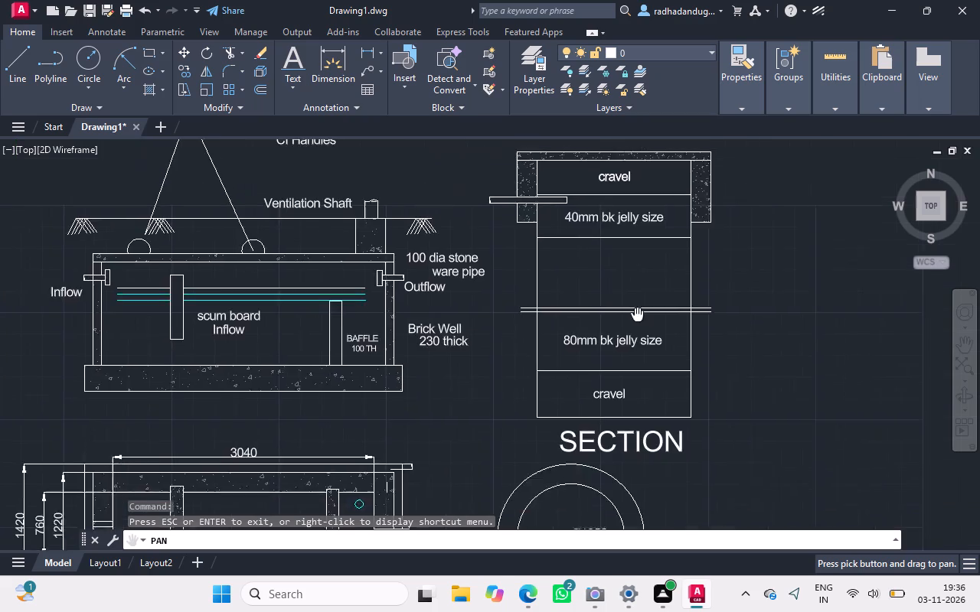
left_click_drag(632, 319, 642, 390)
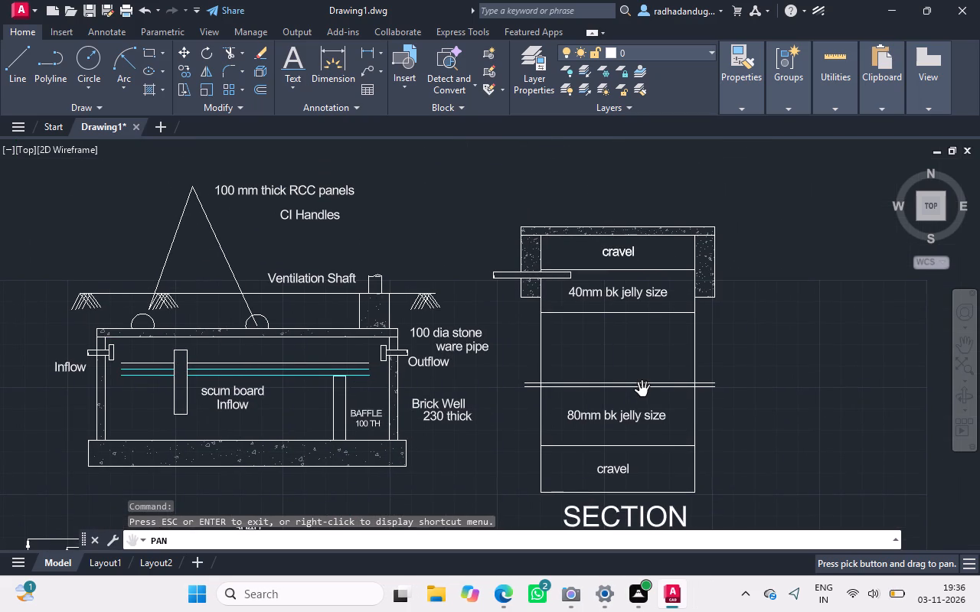
left_click(374, 54)
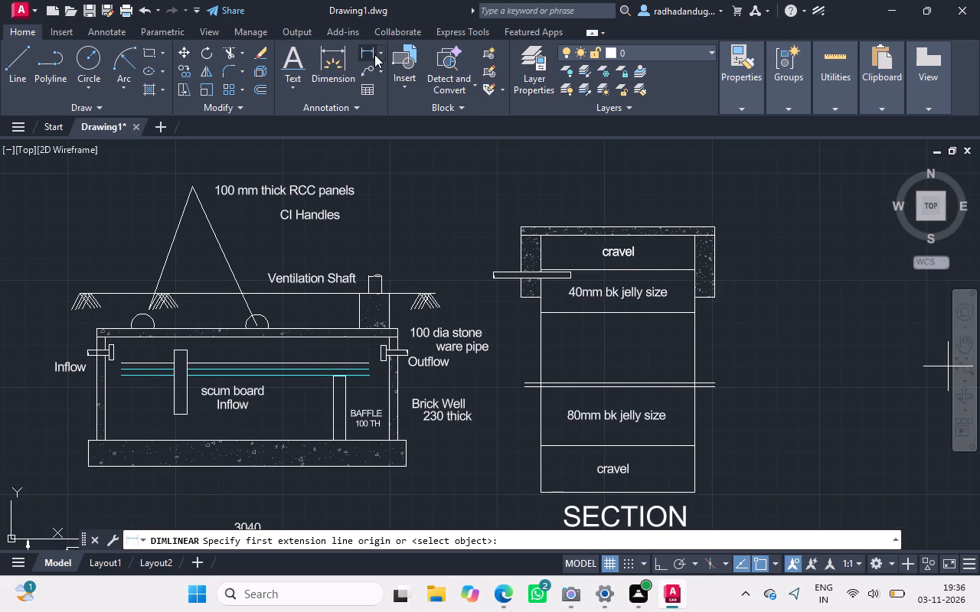
left_click_drag(695, 488, 695, 480)
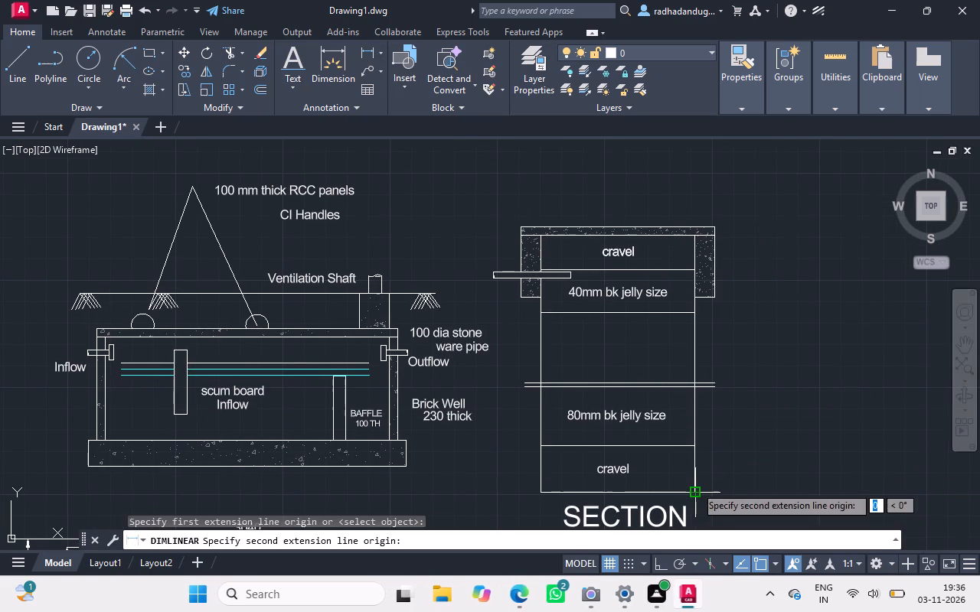
left_click_drag(695, 480, 694, 445)
left_click_drag(694, 445, 744, 454)
left_click(744, 454)
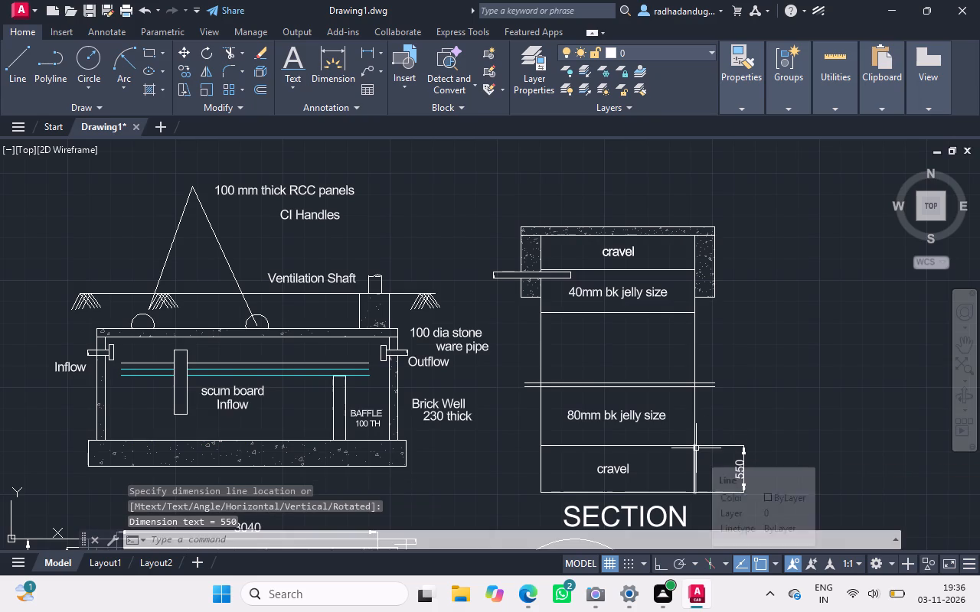
Add a vertical linear dimension from the top of the bottom cravel layer to the underside of the 40mm bk jelly layer, aligned above the previous dimension.
left_click(366, 44)
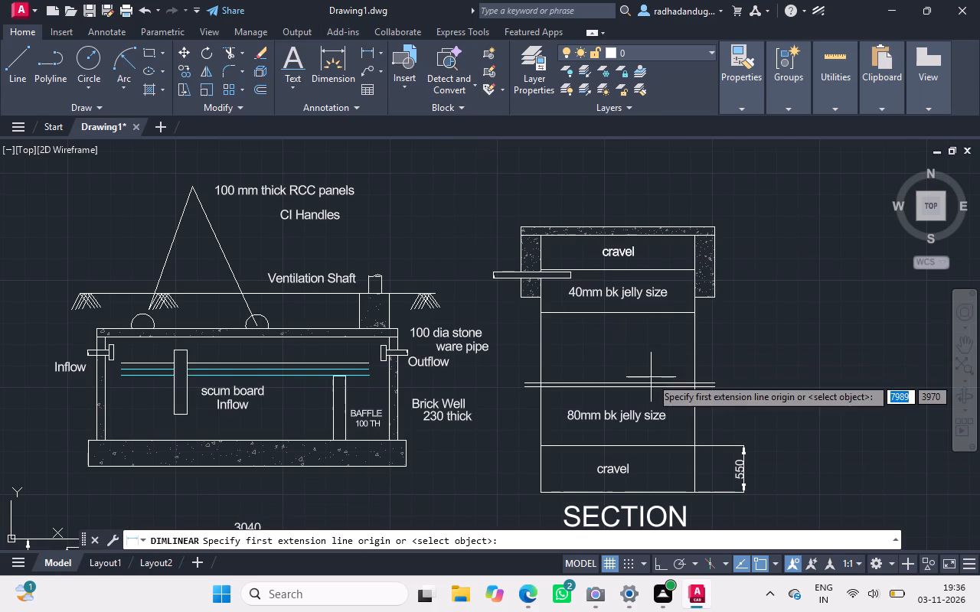
left_click_drag(700, 441, 695, 384)
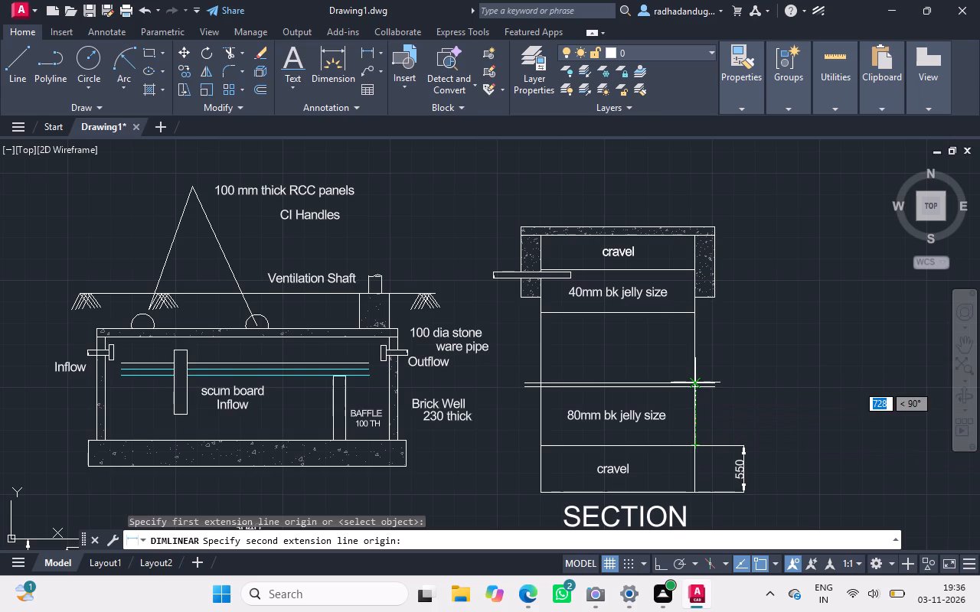
left_click_drag(695, 384, 694, 362)
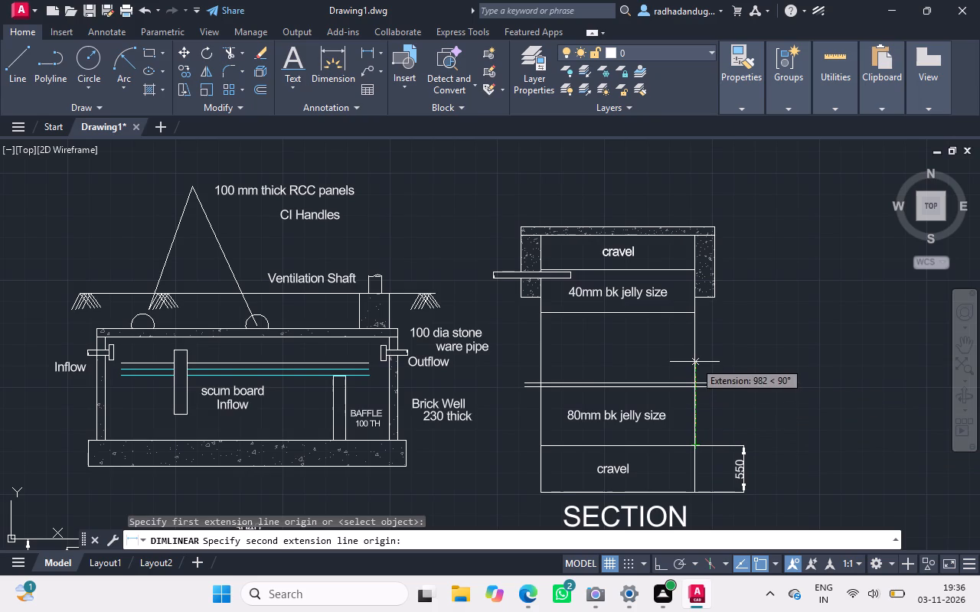
left_click_drag(694, 362, 693, 316)
left_click_drag(693, 316, 731, 327)
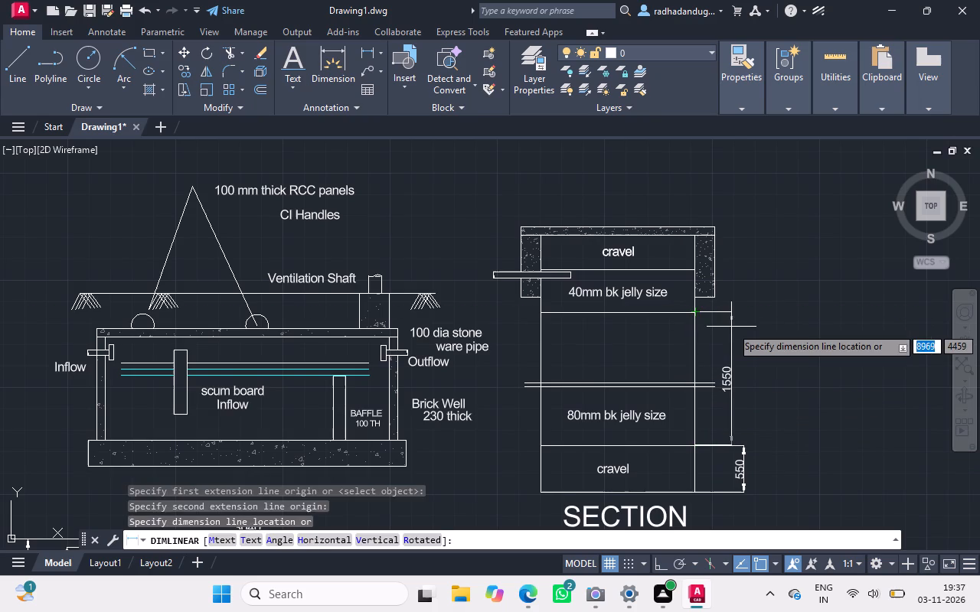
left_click_drag(731, 327, 743, 331)
left_click(743, 331)
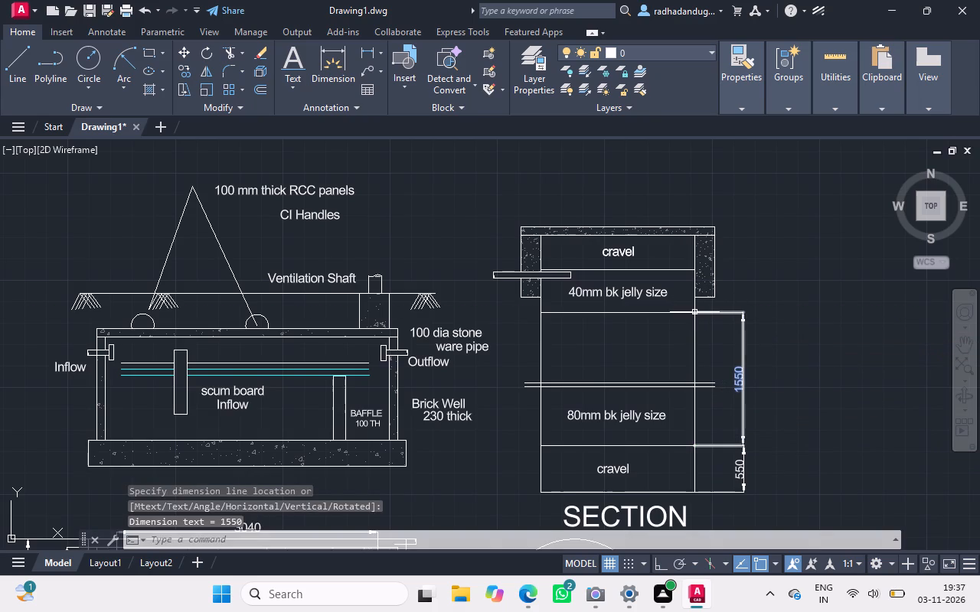
Dimension the pit section's height from the underside of the 40mm bk jelly layer to the underside of the top slab, continuing the vertical dimension line.
left_click(366, 49)
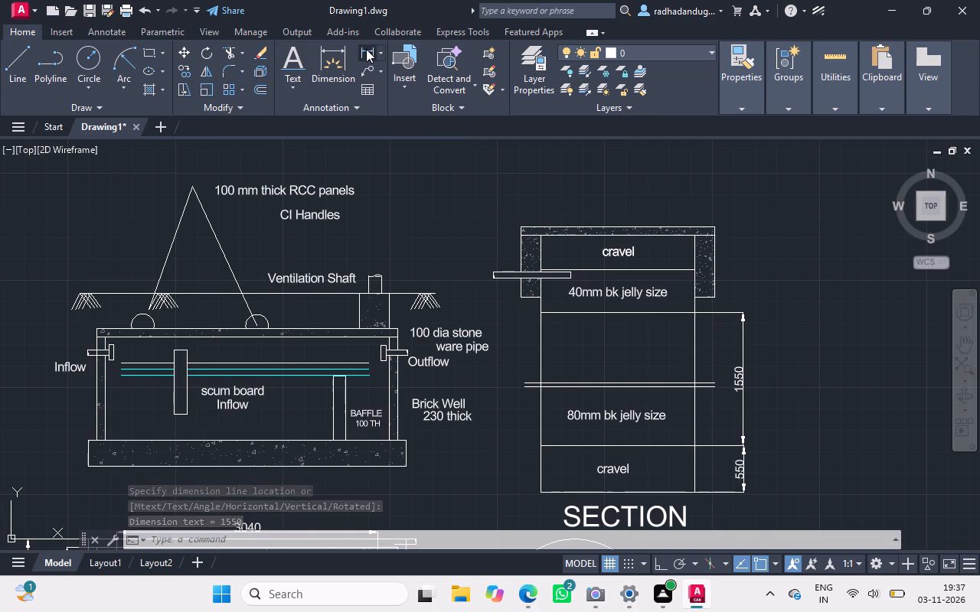
left_click_drag(699, 311, 694, 239)
left_click_drag(694, 239, 727, 251)
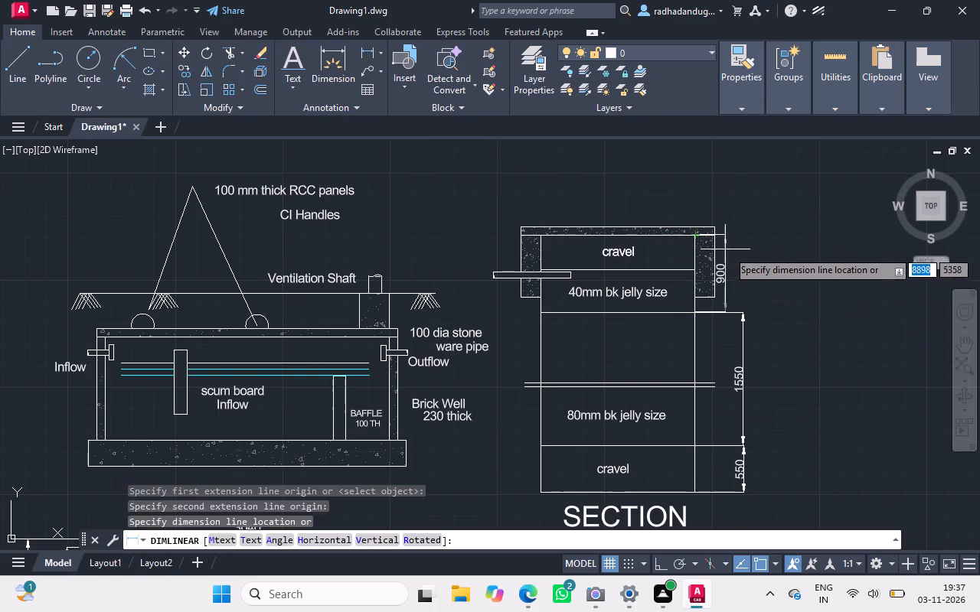
left_click_drag(727, 251, 742, 252)
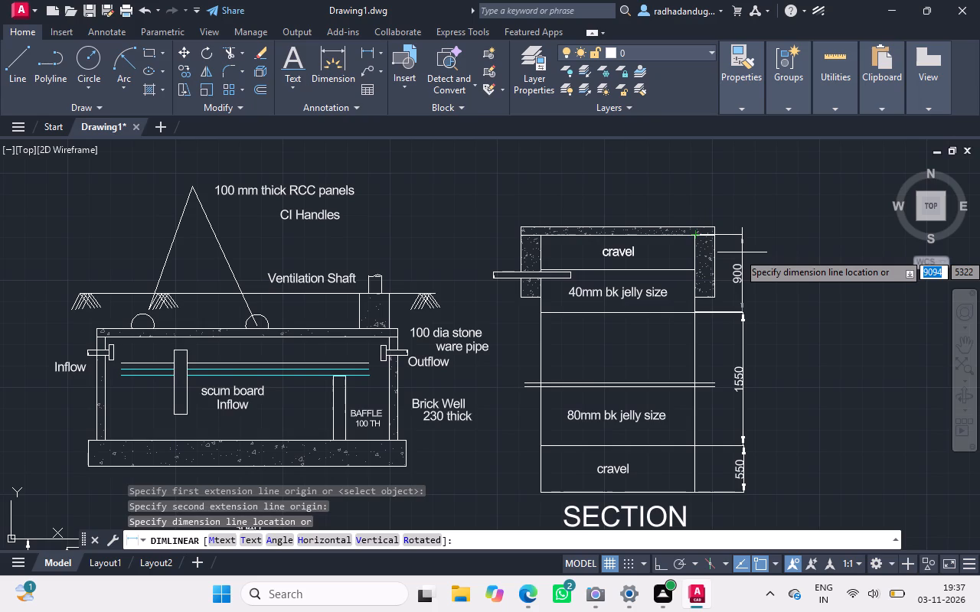
left_click(742, 252)
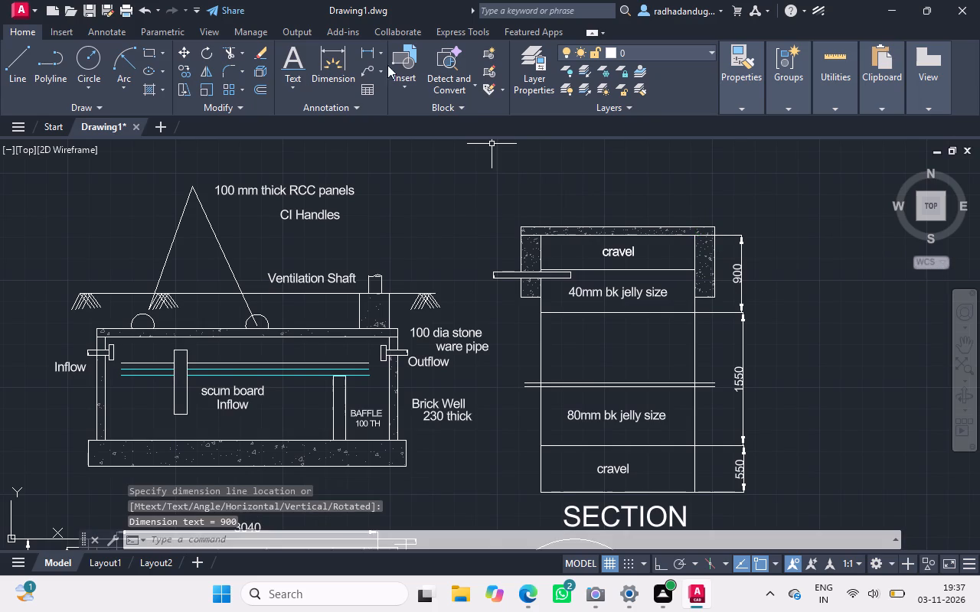
Dimension the height of the 40mm bk jelly layer, placed just outside the existing vertical dimension chain of the pit section.
left_click(360, 50)
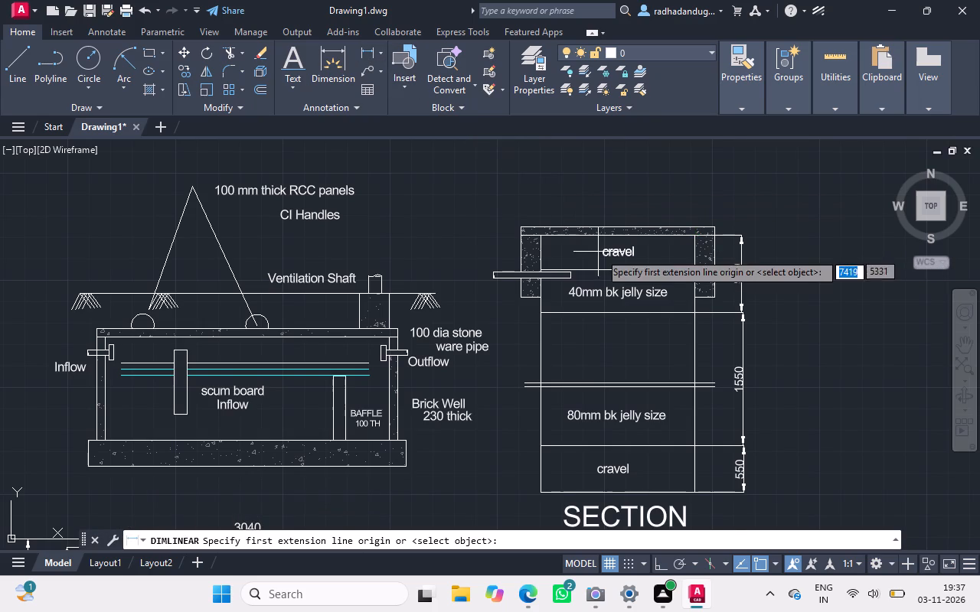
left_click(688, 269)
left_click_drag(688, 269, 700, 305)
left_click_drag(700, 305, 753, 312)
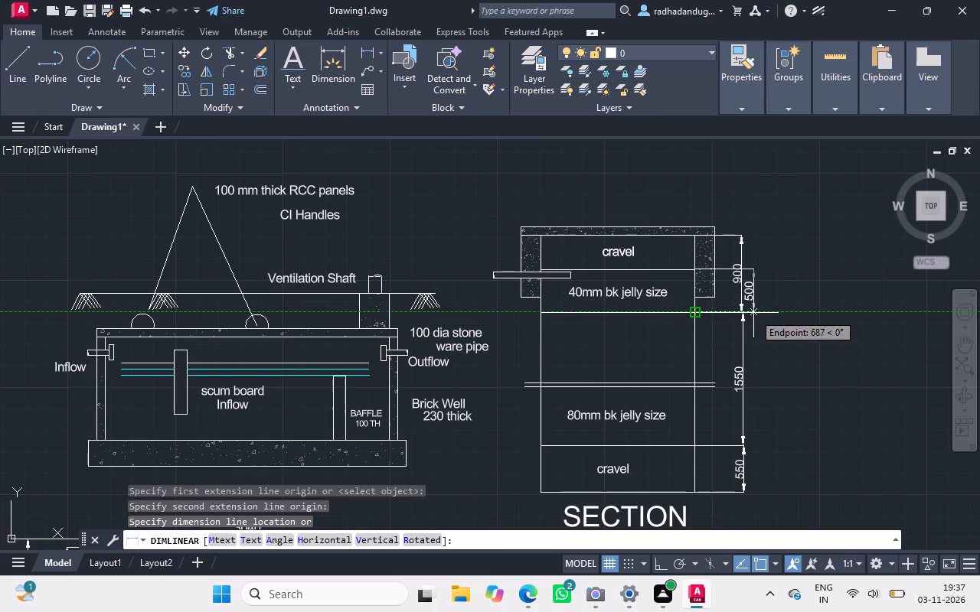
left_click_drag(753, 312, 757, 311)
left_click(757, 311)
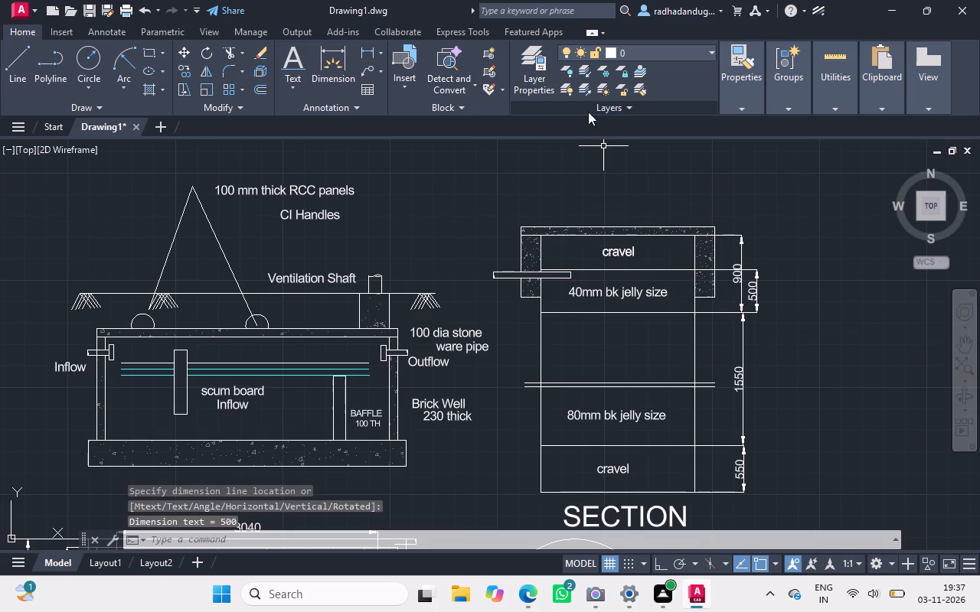
Dimension the thickness of the pit section's top slab, in line with the vertical dimensions below it.
left_click(356, 47)
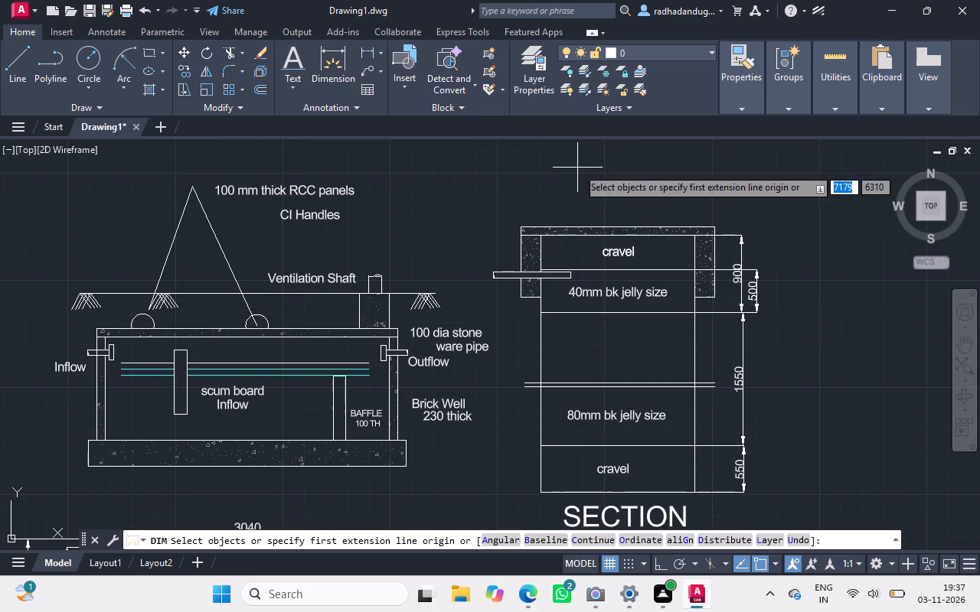
left_click_drag(707, 234, 716, 231)
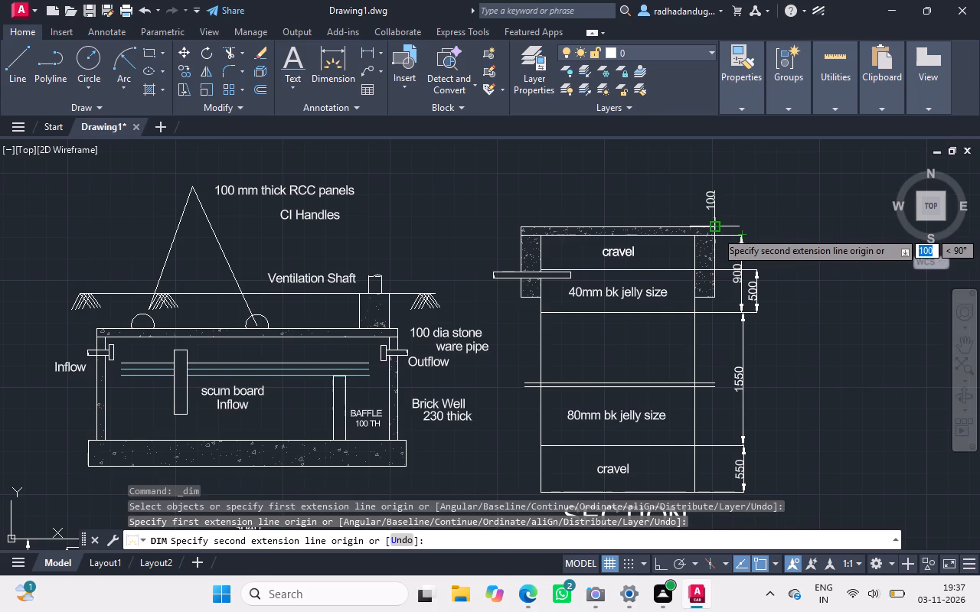
left_click_drag(716, 231, 737, 228)
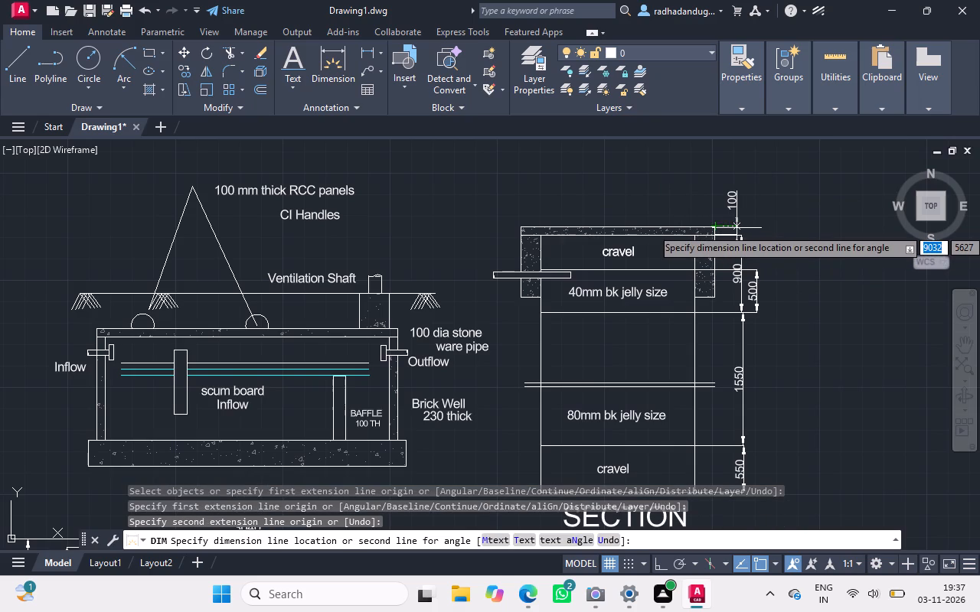
left_click(741, 229)
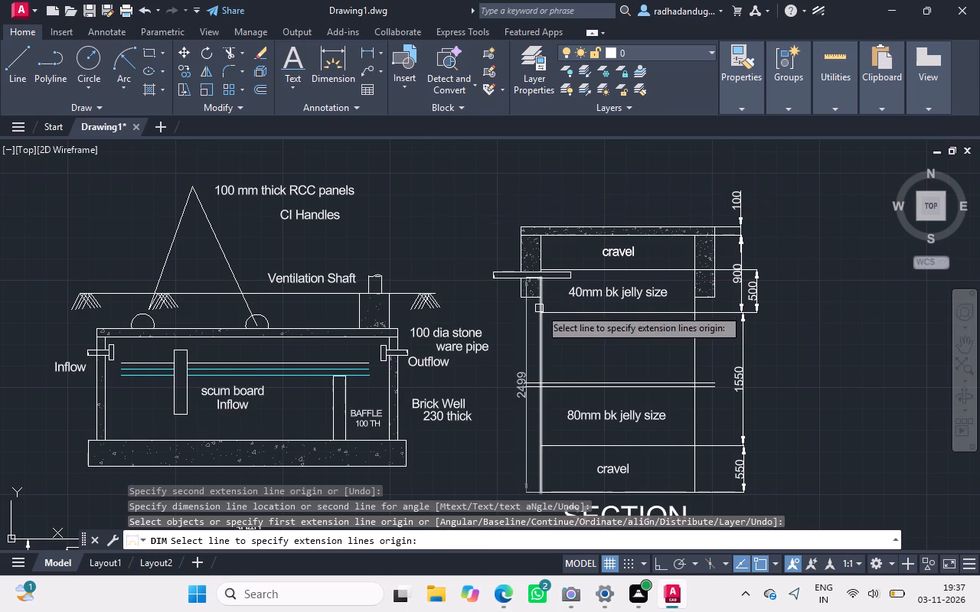
Dimension the width of the pit section's inlet-side wall, placed just below the hatched wall's bottom edge.
left_click_drag(541, 295, 521, 295)
left_click_drag(521, 295, 518, 321)
left_click(518, 321)
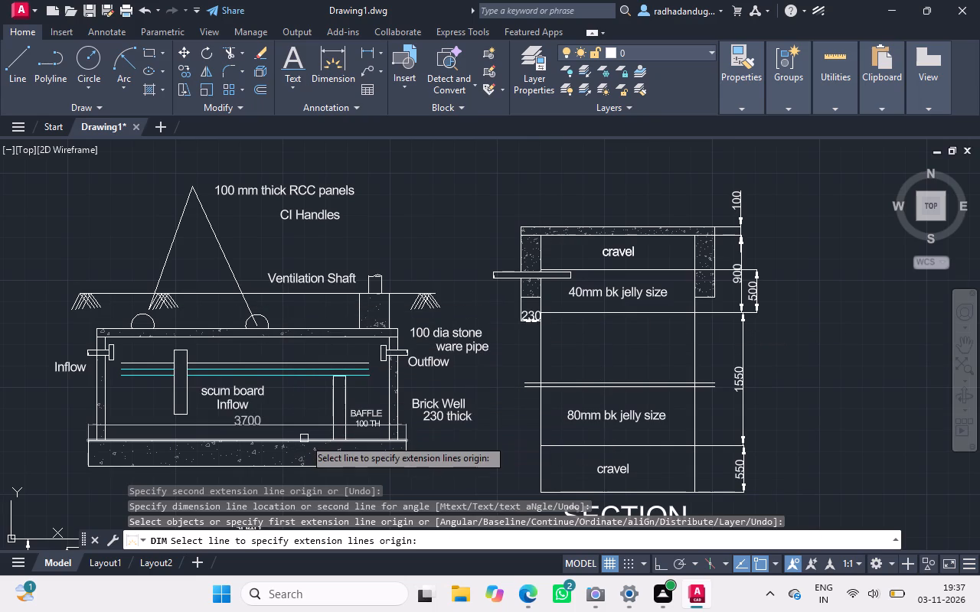
Add a vertical dimension in the tank section from the base slab's top to the upper liquid line, between the scum board and baffle.
scroll(304, 441, "up", 2, "ctrl")
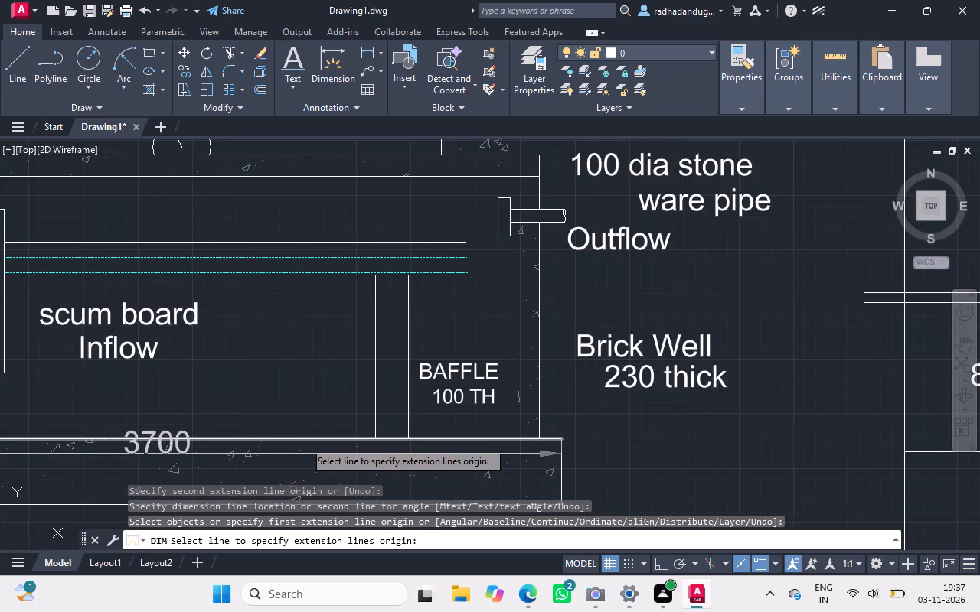
scroll(304, 441, "down", 1, "ctrl")
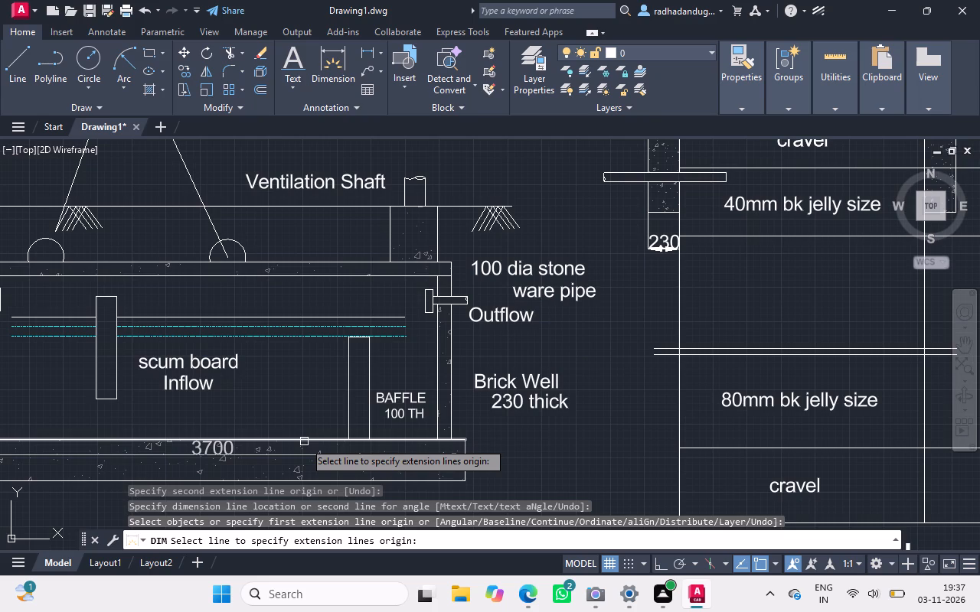
left_click(460, 439)
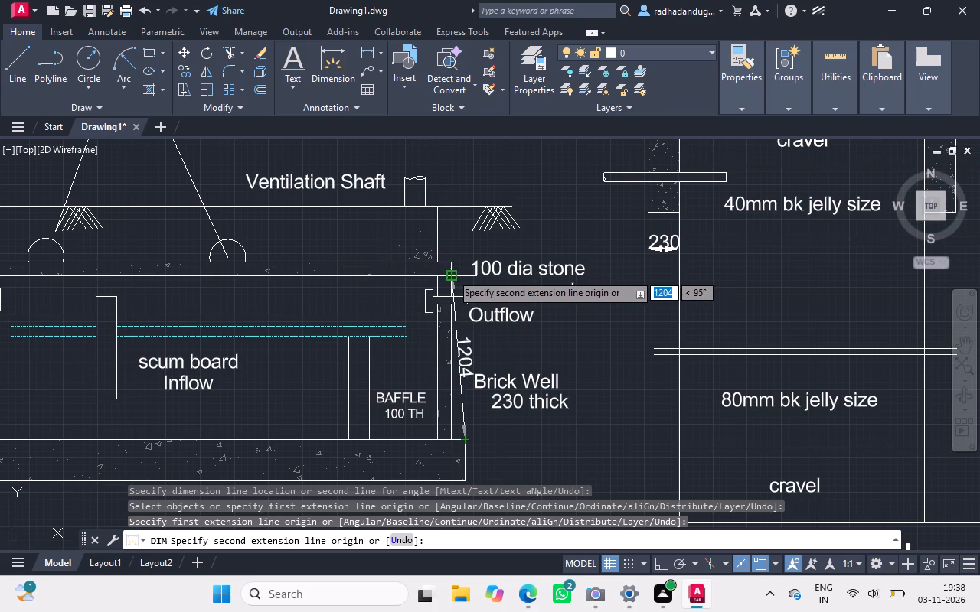
left_click(403, 317)
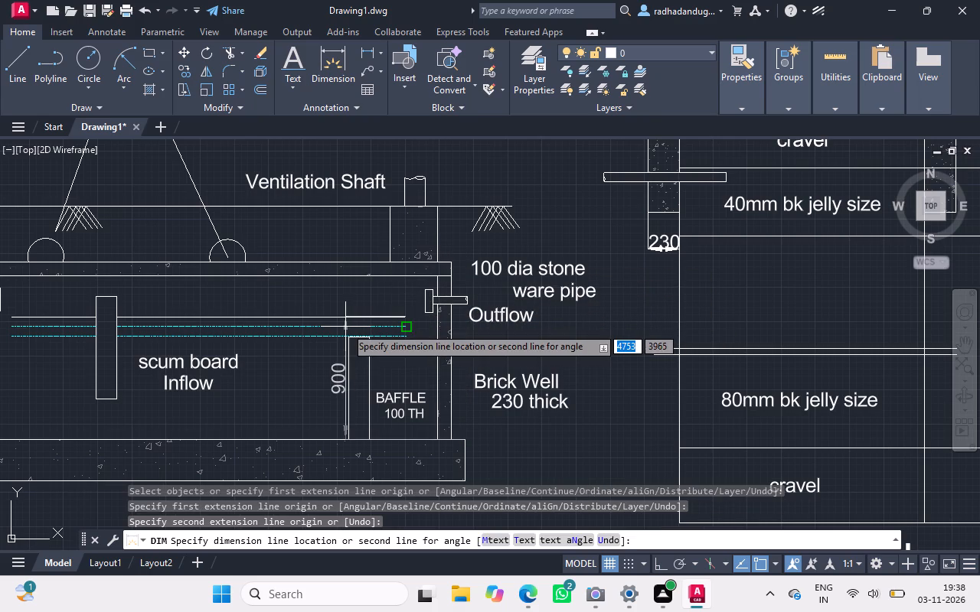
left_click(283, 331)
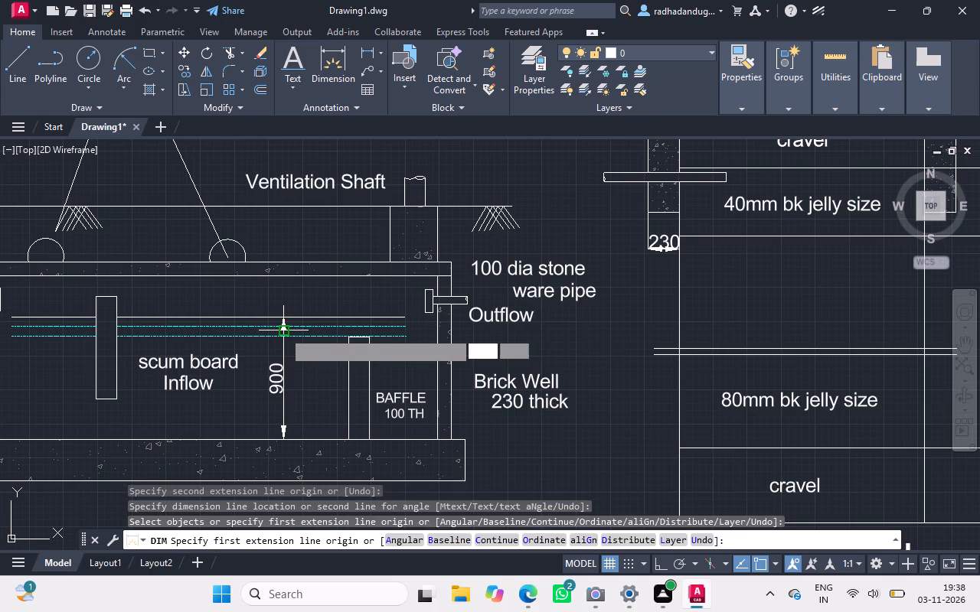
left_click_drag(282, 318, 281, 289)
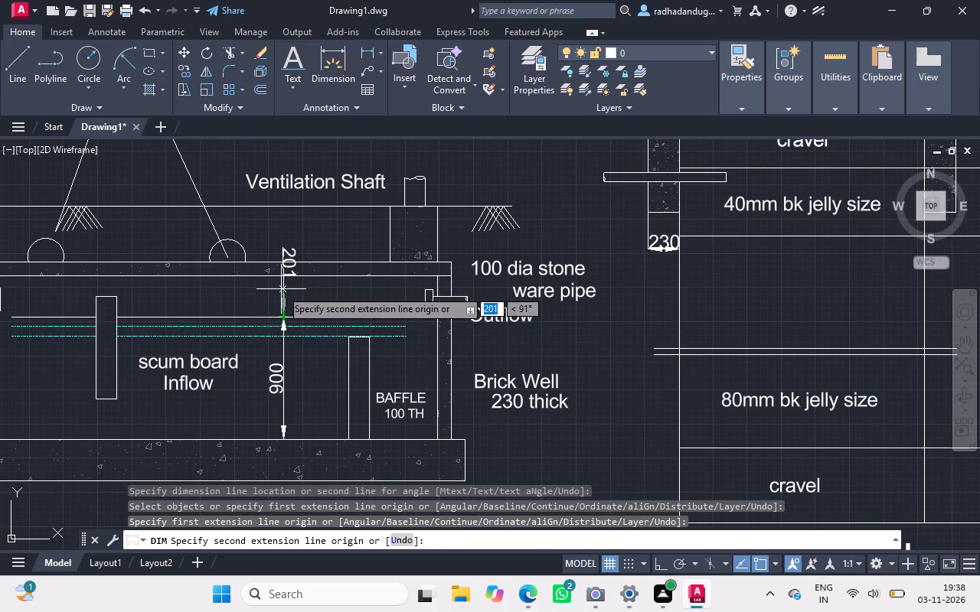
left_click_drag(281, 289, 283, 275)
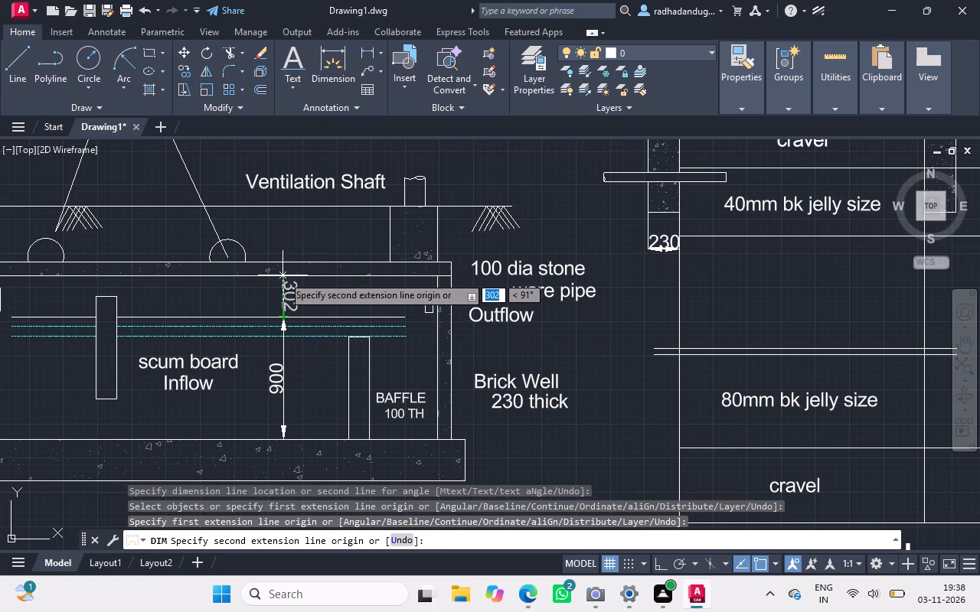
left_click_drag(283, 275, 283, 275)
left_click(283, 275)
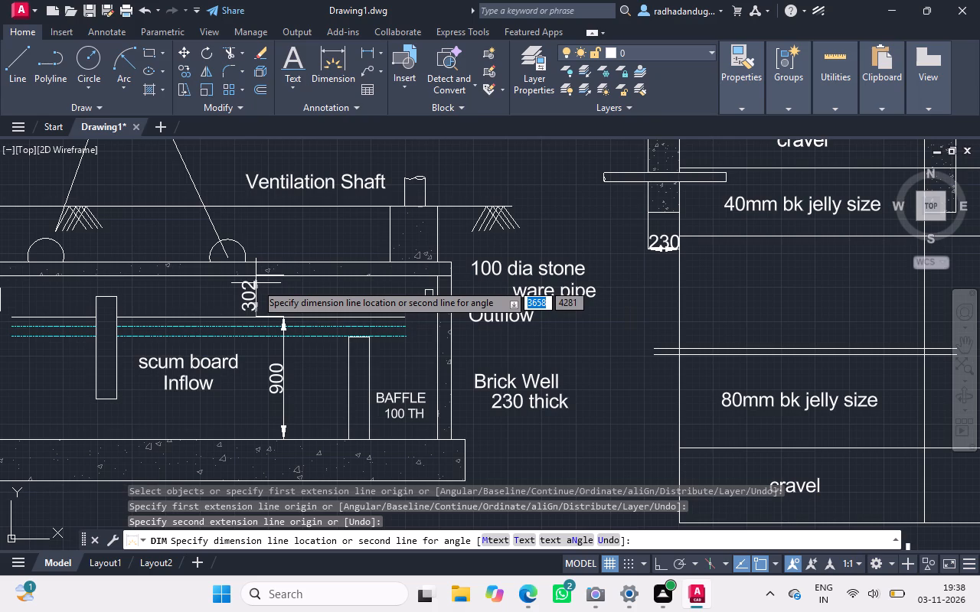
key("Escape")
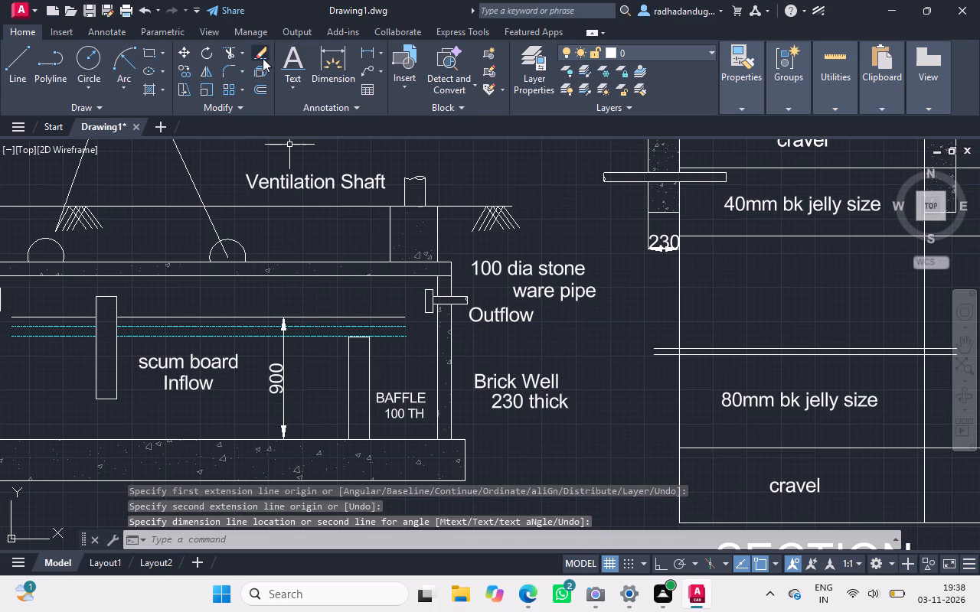
Add a linear dimension from the tank cover slab's underside to the upper liquid line, aligned with the vertical dimension below it.
left_click(369, 57)
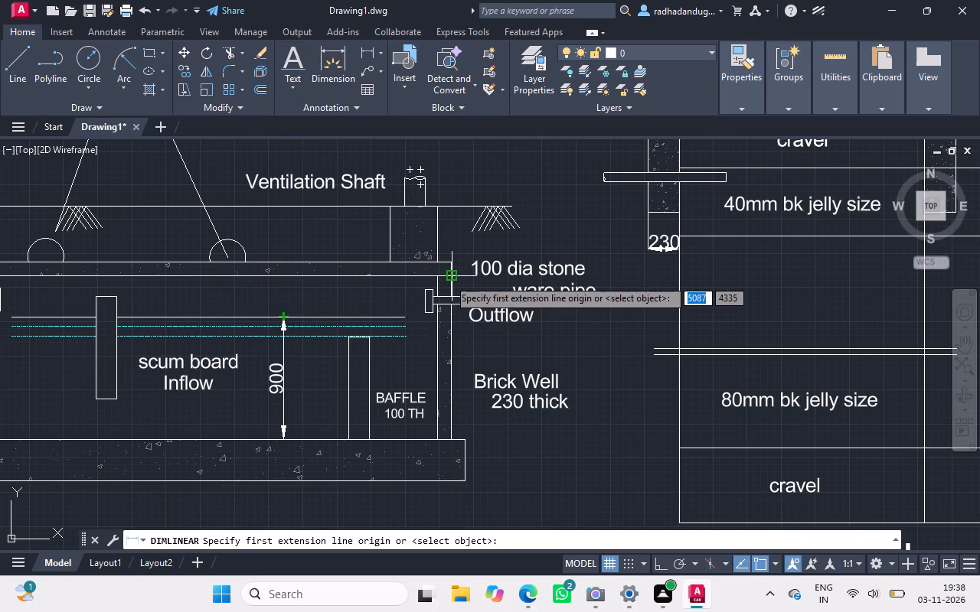
left_click_drag(448, 278, 279, 322)
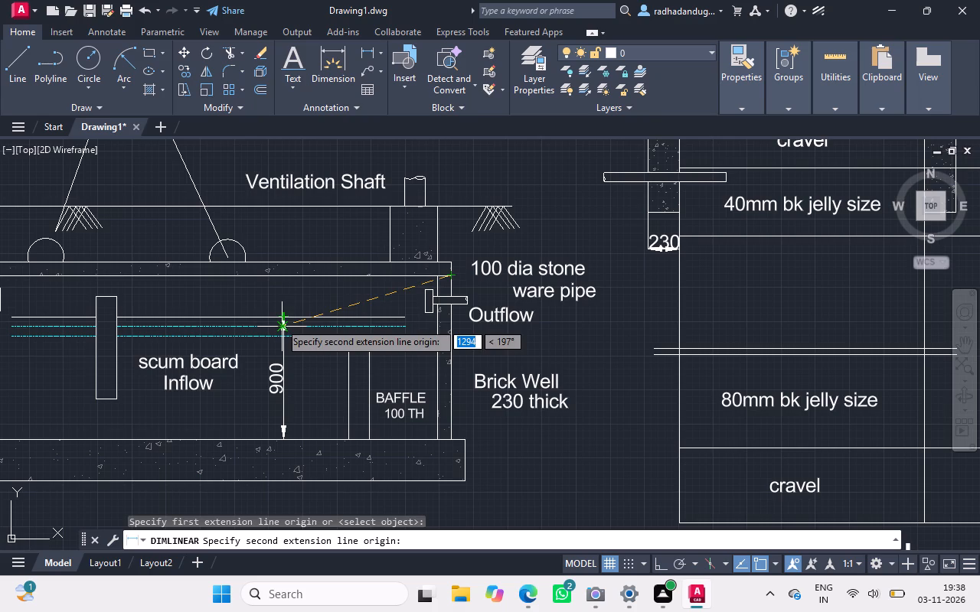
left_click_drag(279, 322, 279, 316)
left_click_drag(279, 316, 272, 302)
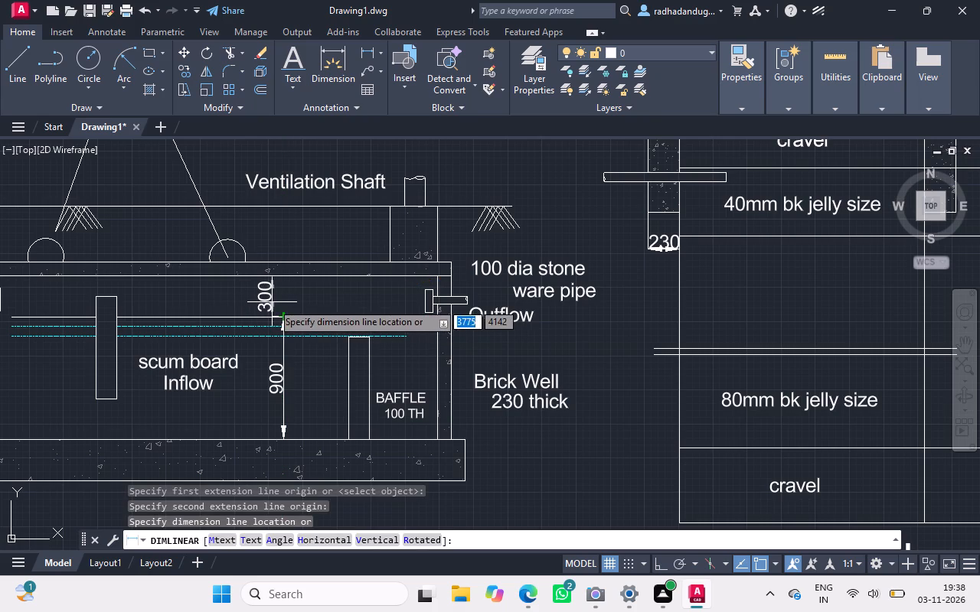
left_click_drag(272, 302, 282, 301)
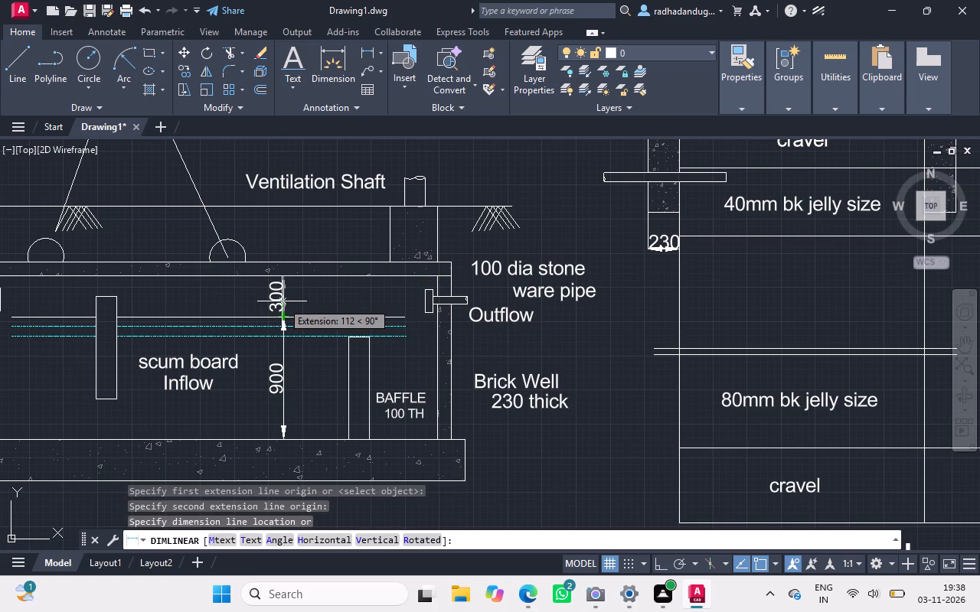
left_click(282, 301)
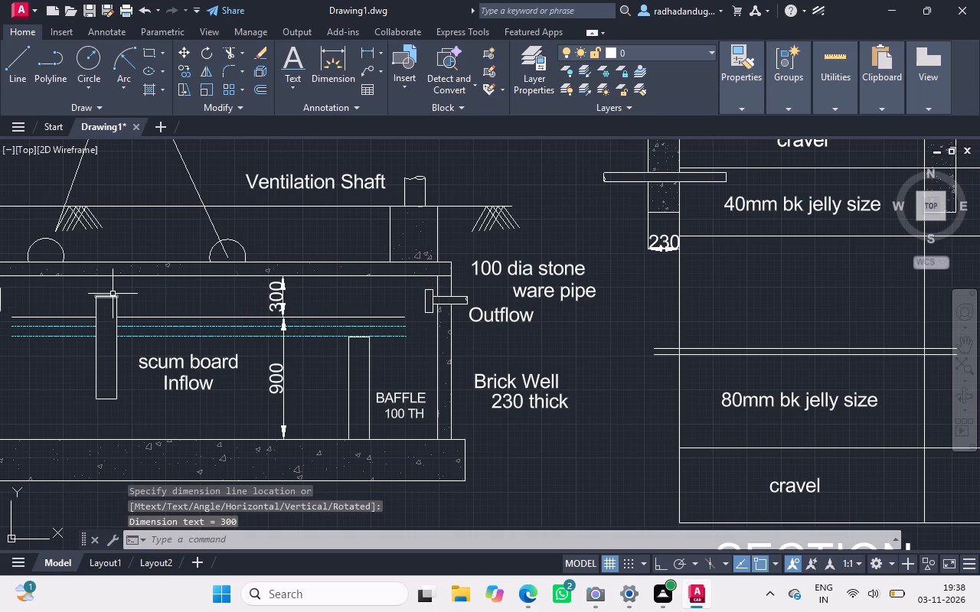
Add a linear dimension for the scum board's width, placed along its top edge.
left_click(116, 294)
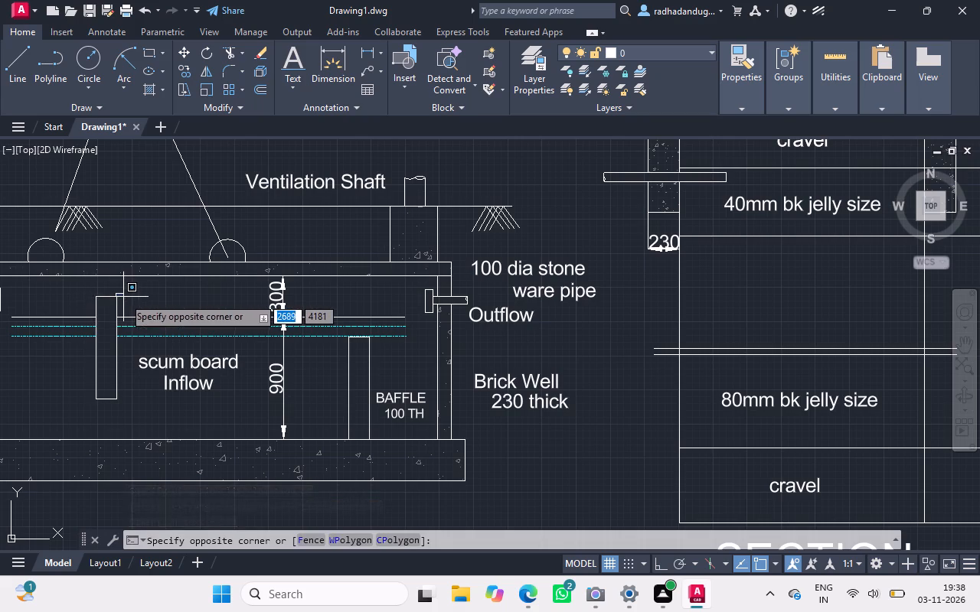
left_click(123, 297)
left_click(368, 59)
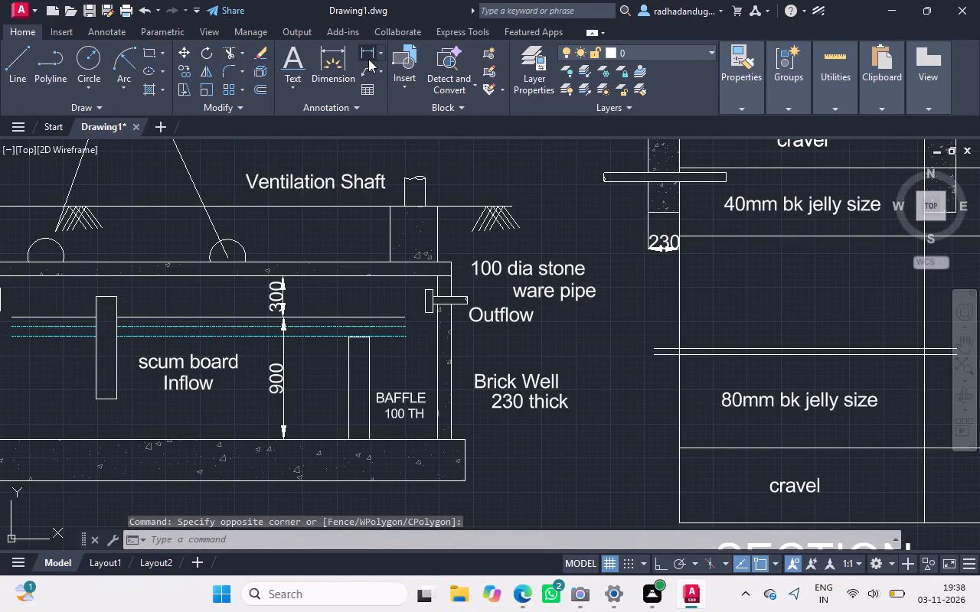
left_click_drag(114, 301, 97, 301)
left_click_drag(97, 301, 101, 292)
left_click(101, 292)
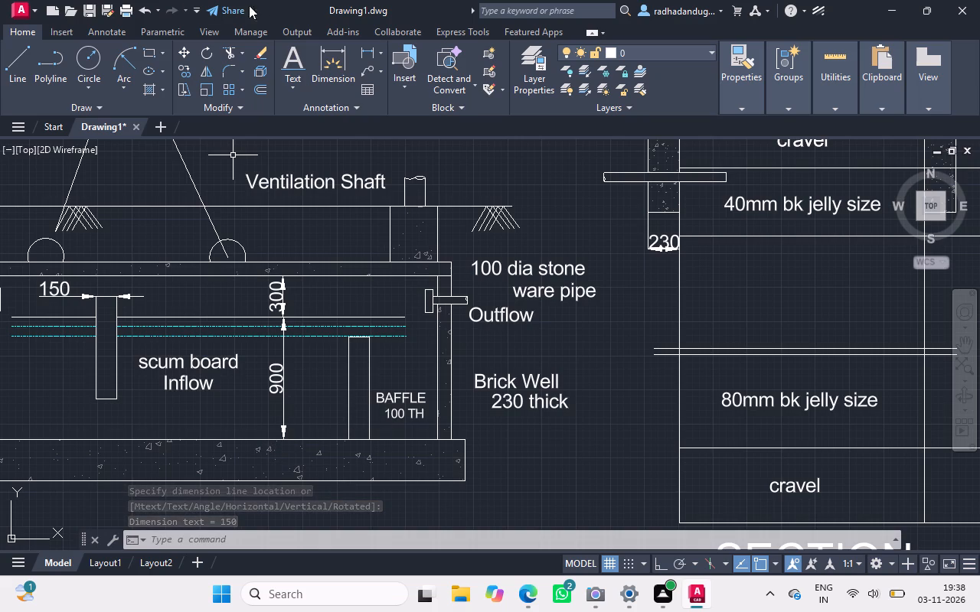
Dimension the thickness of the tank's base slab, placed just outside its outflow-side end.
left_click(376, 51)
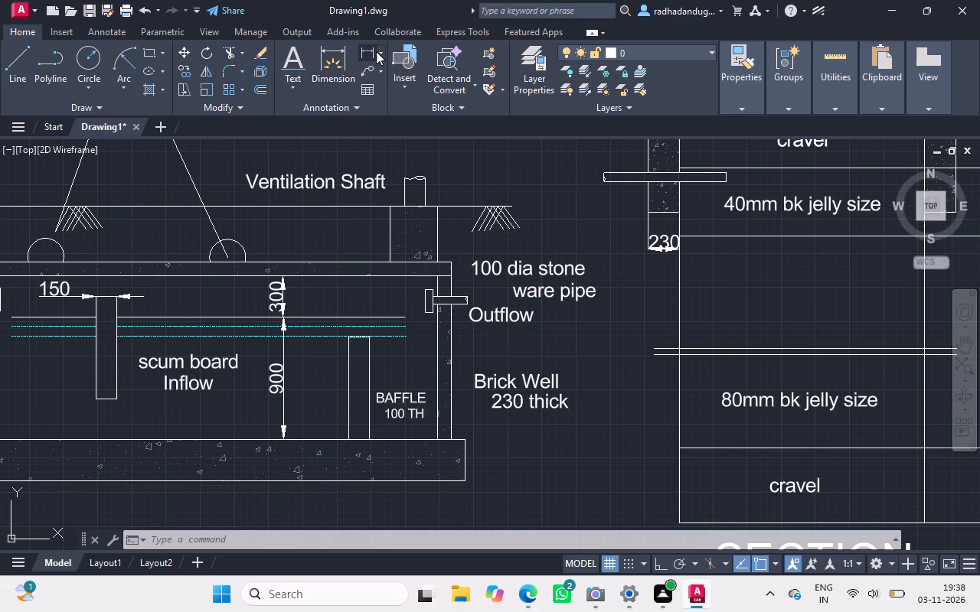
left_click_drag(468, 441, 464, 480)
left_click_drag(464, 480, 506, 482)
left_click(506, 482)
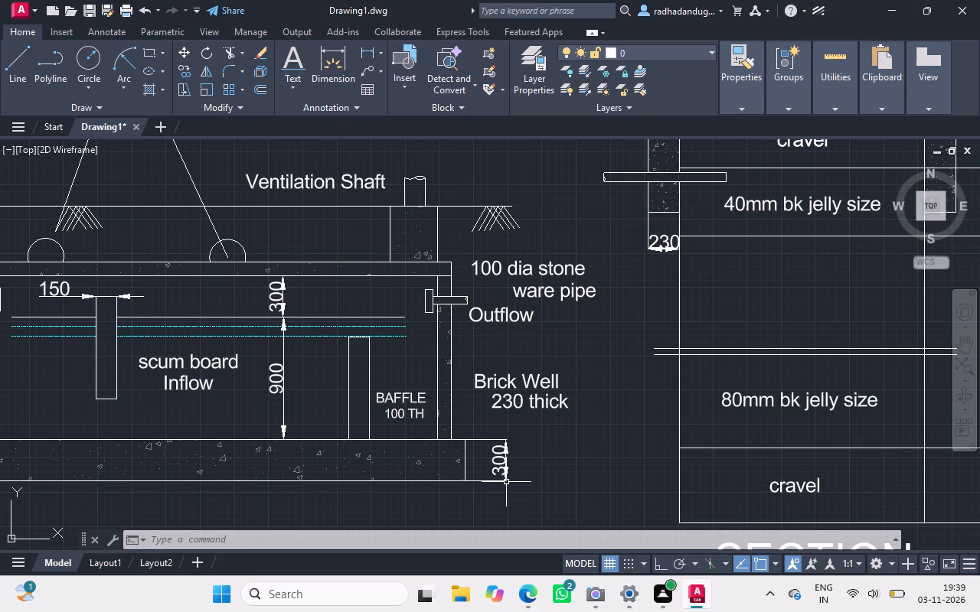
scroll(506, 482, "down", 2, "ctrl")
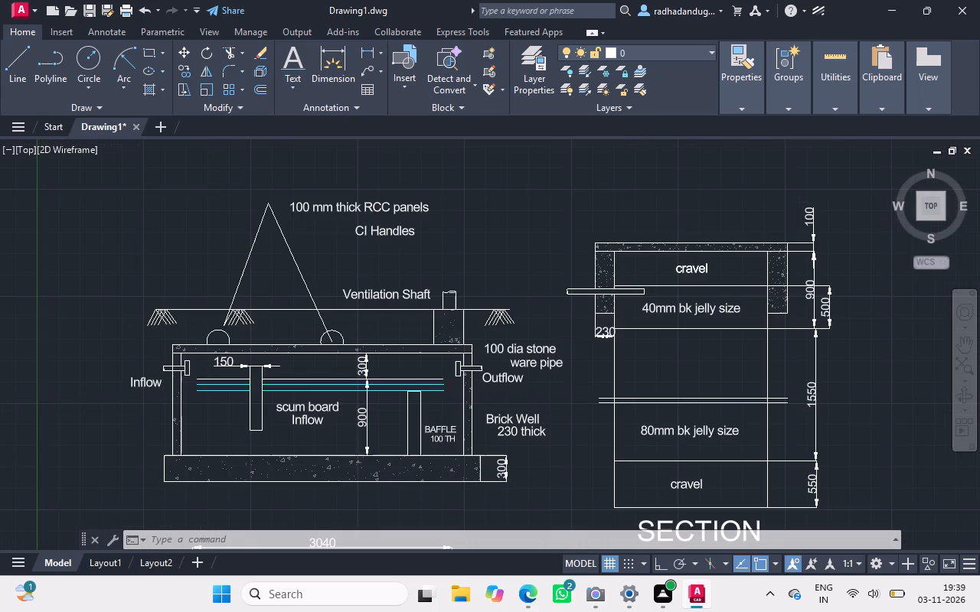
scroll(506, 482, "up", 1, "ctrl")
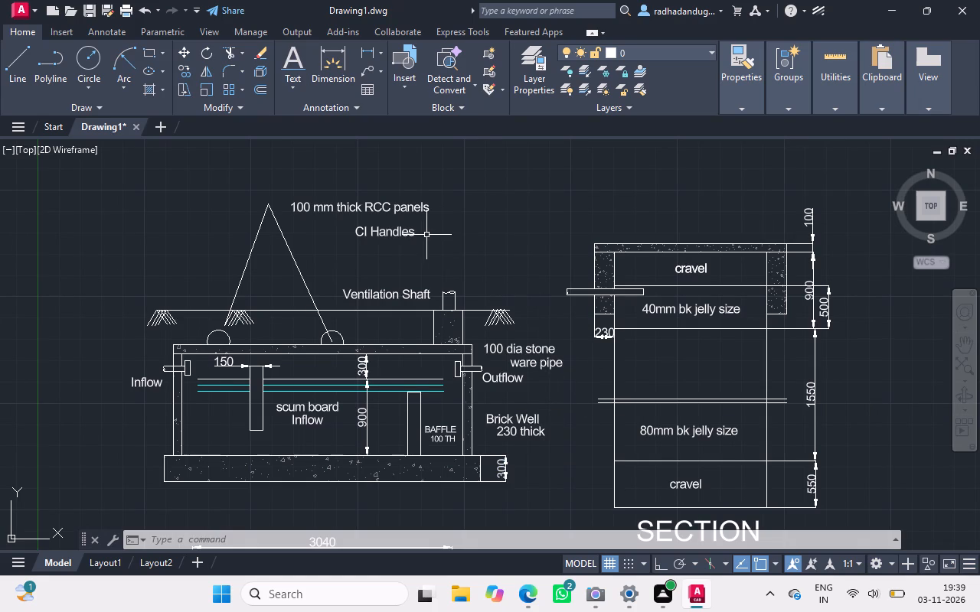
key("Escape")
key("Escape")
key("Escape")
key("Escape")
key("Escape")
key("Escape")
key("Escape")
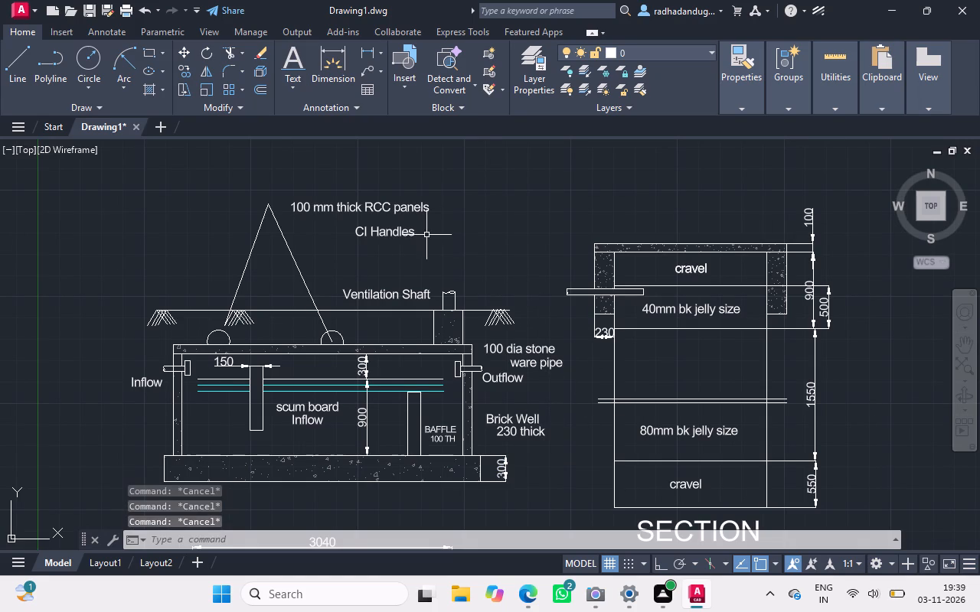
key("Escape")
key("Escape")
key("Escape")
Draw a leader line from the Ventilation Shaft label to the base of the shaft pipe.
type("L")
key("space")
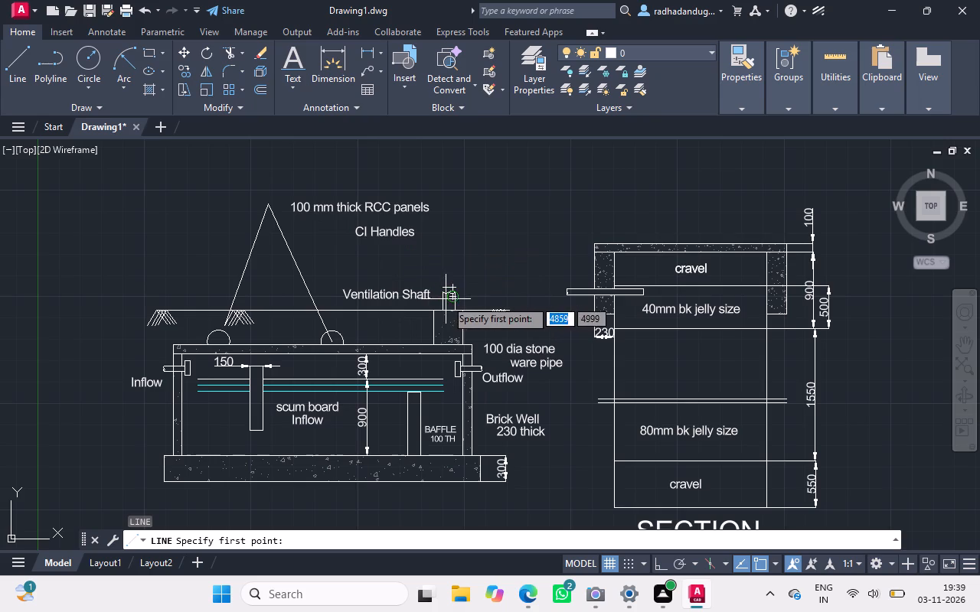
left_click_drag(411, 297, 428, 298)
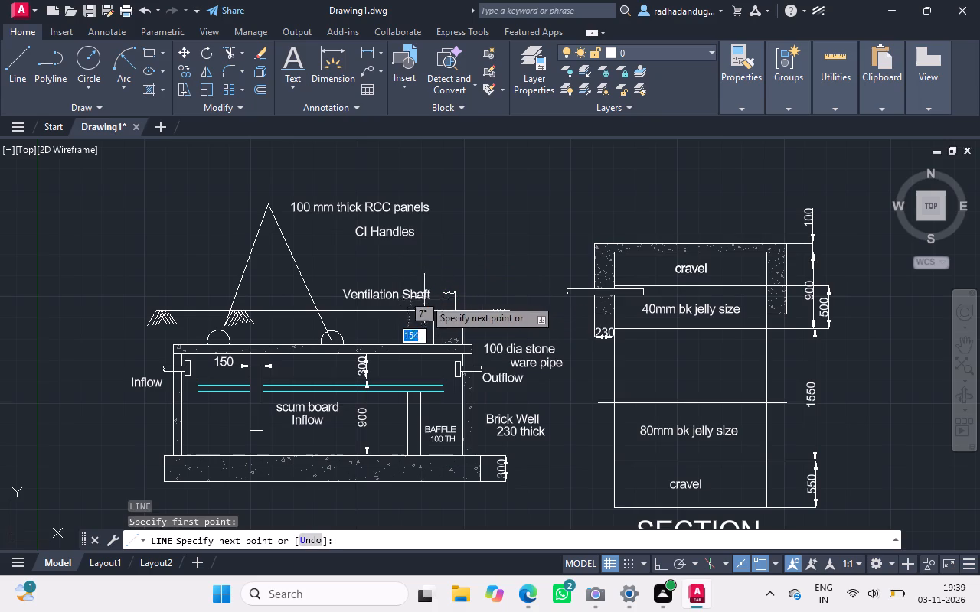
left_click_drag(428, 298, 444, 304)
left_click(444, 304)
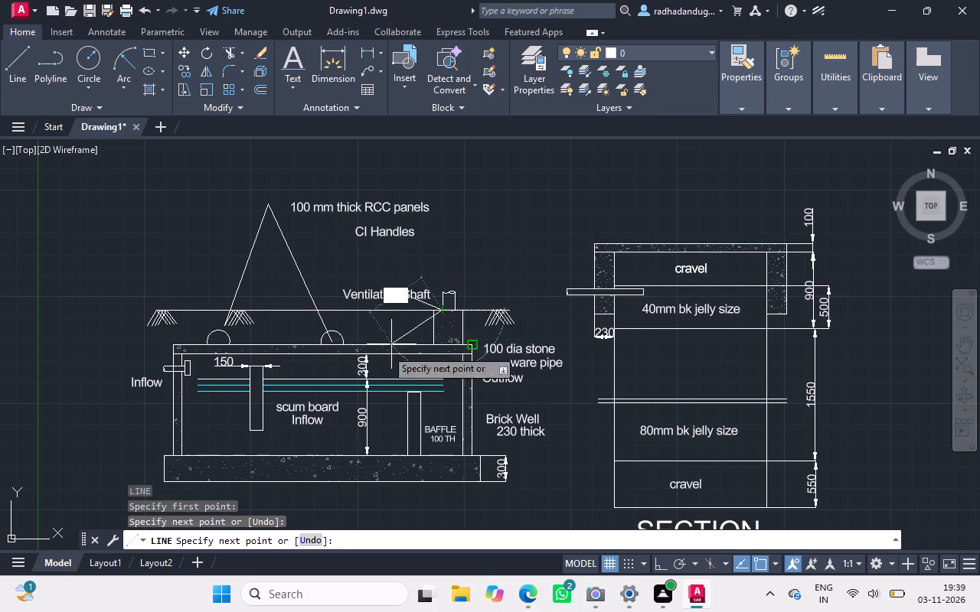
key("Escape")
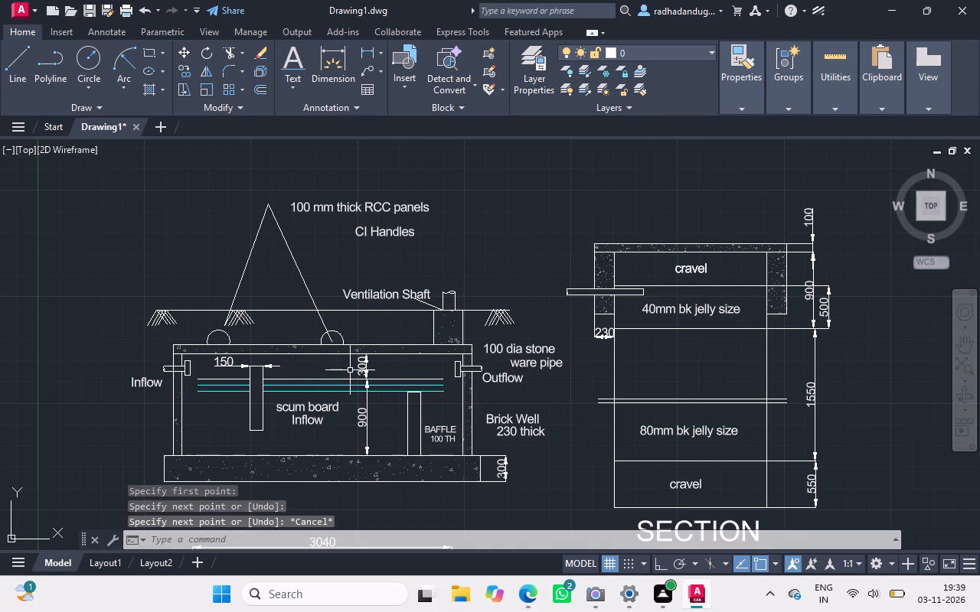
Draw a leader line from the 100 dia stone ware pipe label to the outflow pipe.
type("L")
key("space")
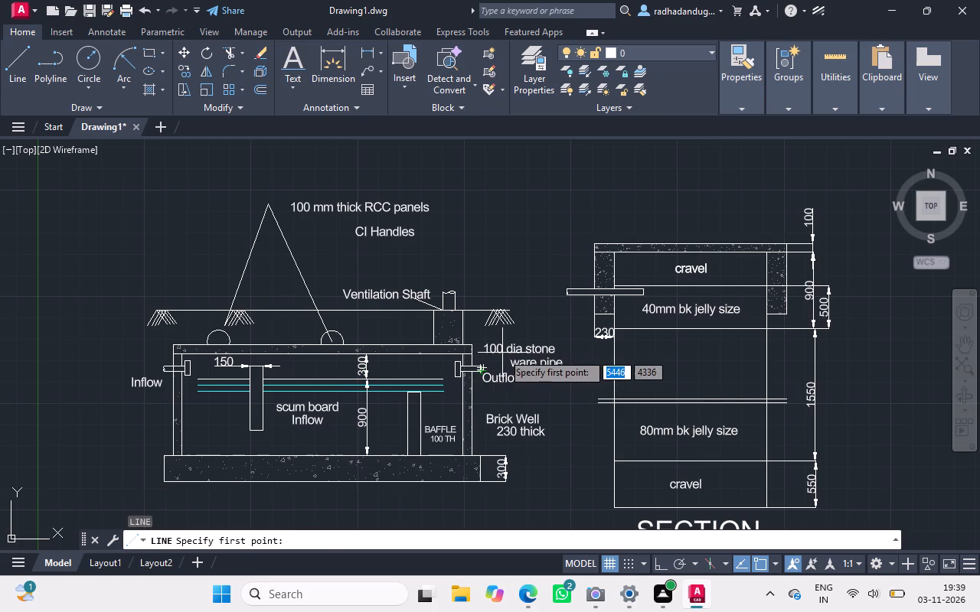
left_click_drag(502, 353, 474, 362)
left_click(474, 362)
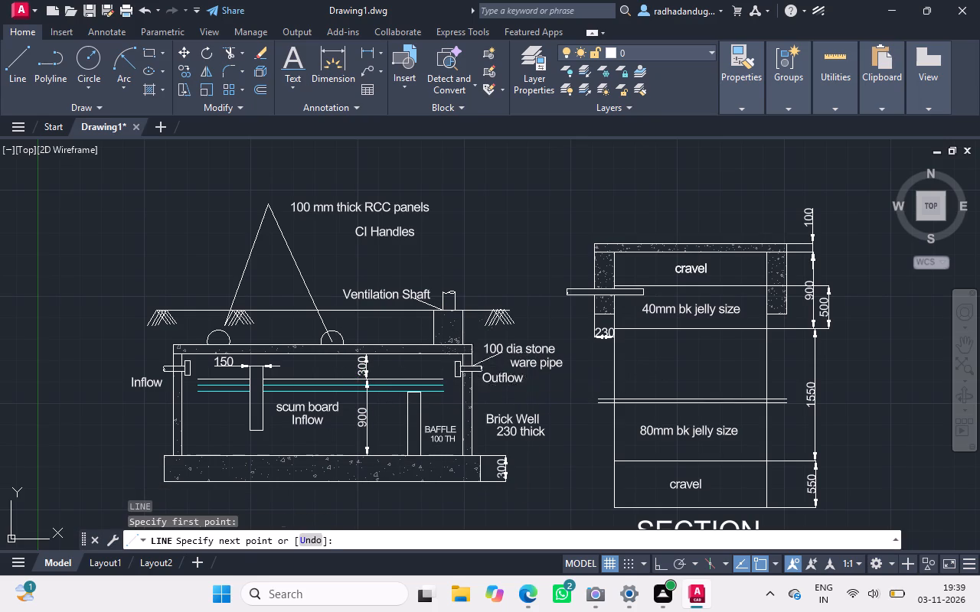
key("Escape")
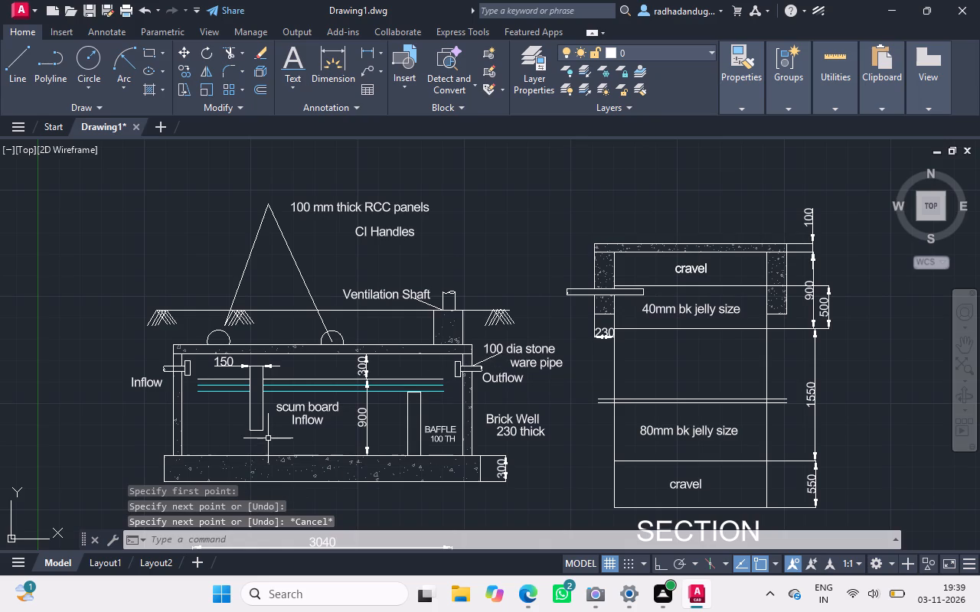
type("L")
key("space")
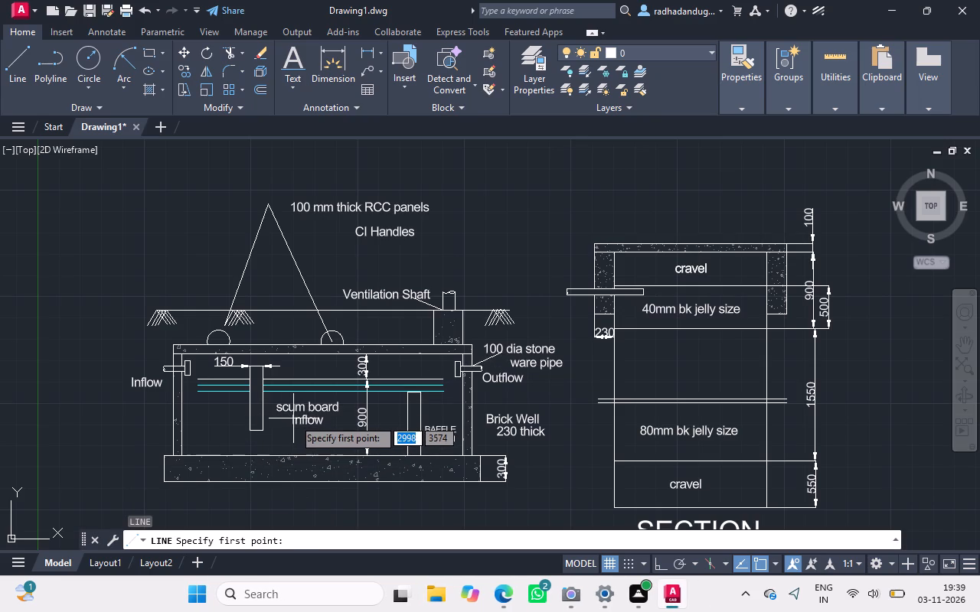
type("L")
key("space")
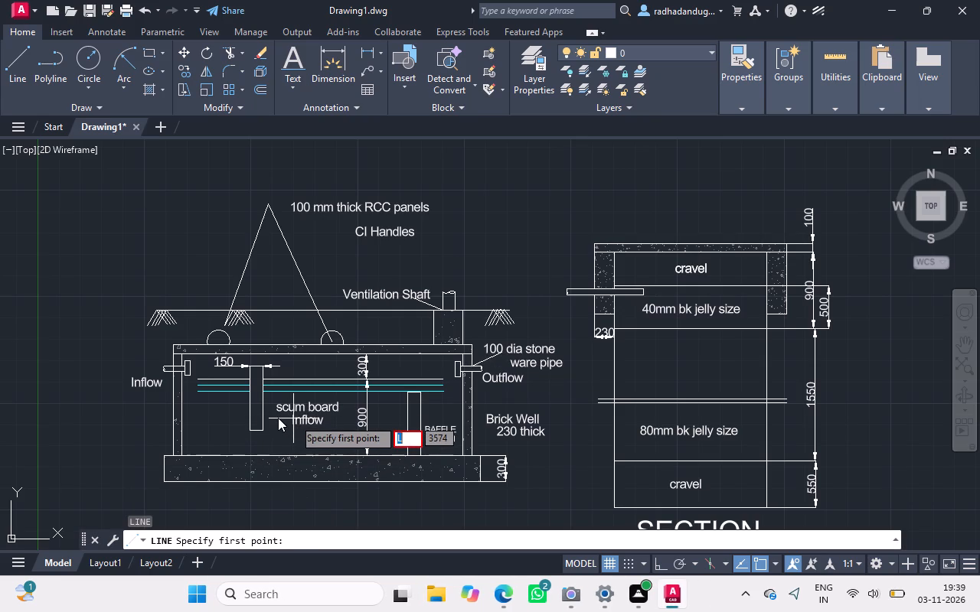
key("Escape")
Draw a leader line from the scum board Inflow label to the inside of the scum board.
type("L")
key("space")
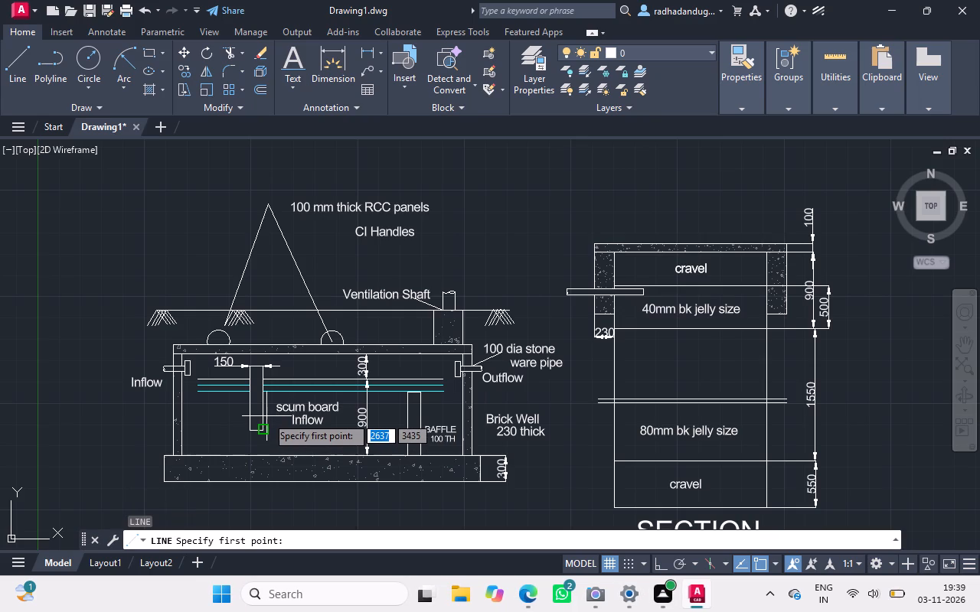
scroll(266, 416, "up", 2)
left_click(309, 426)
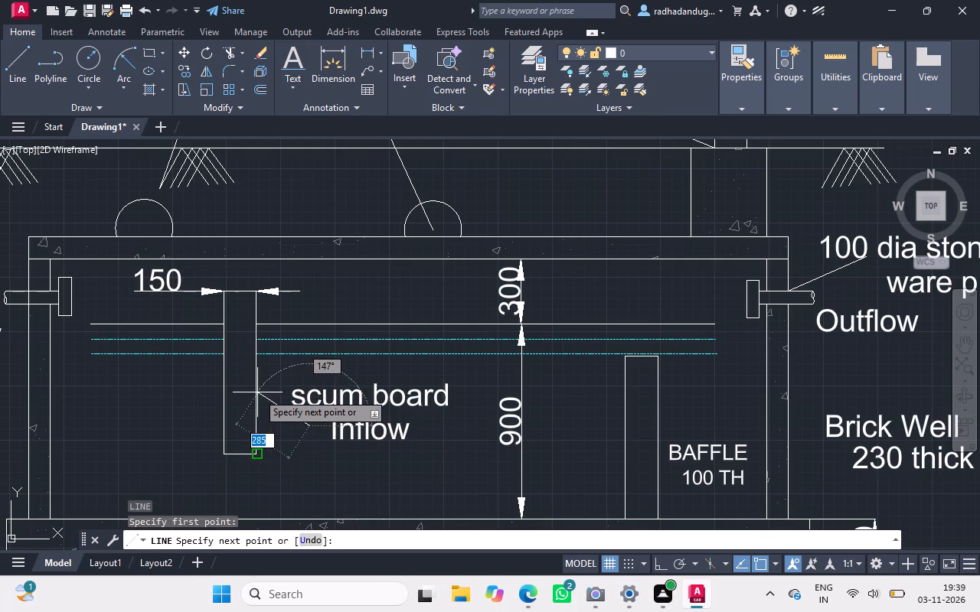
scroll(254, 387, "up", 3, "ctrl")
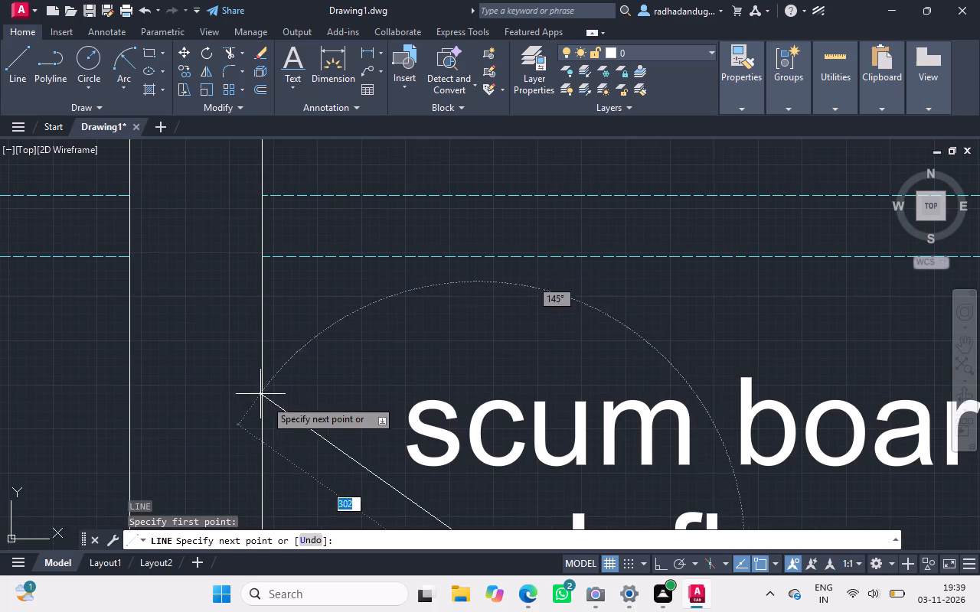
scroll(265, 419, "down", 3, "ctrl")
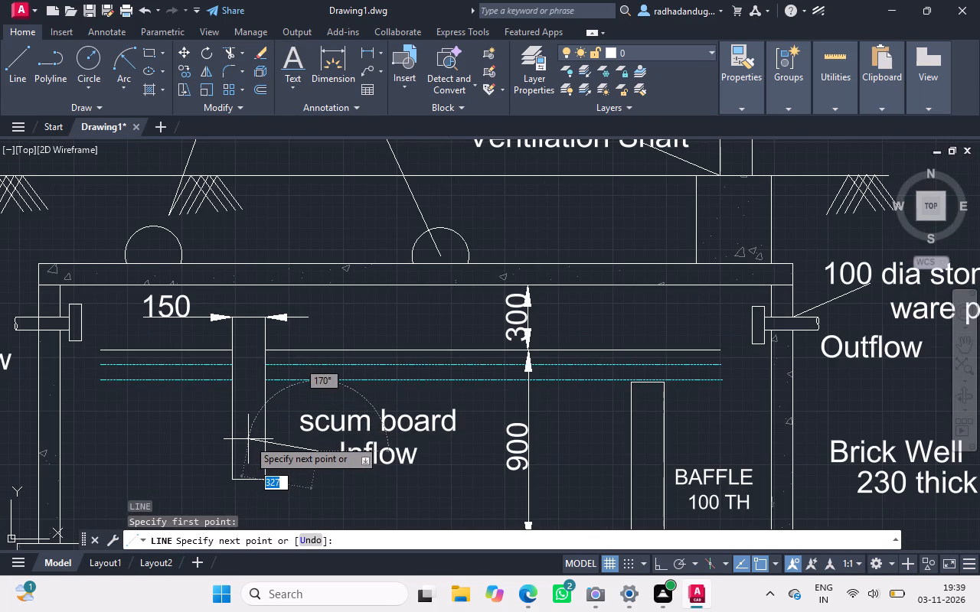
left_click(248, 439)
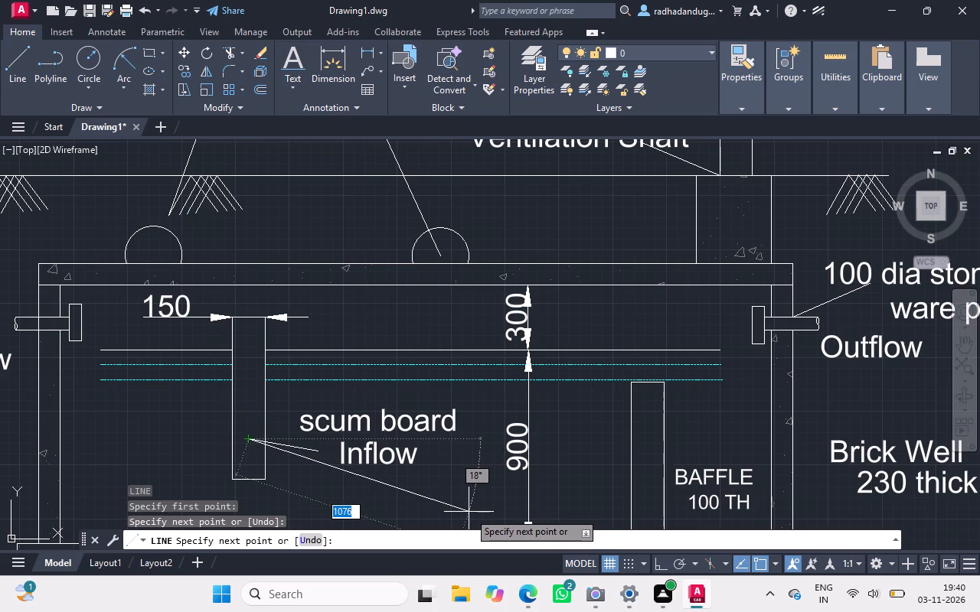
key("Escape")
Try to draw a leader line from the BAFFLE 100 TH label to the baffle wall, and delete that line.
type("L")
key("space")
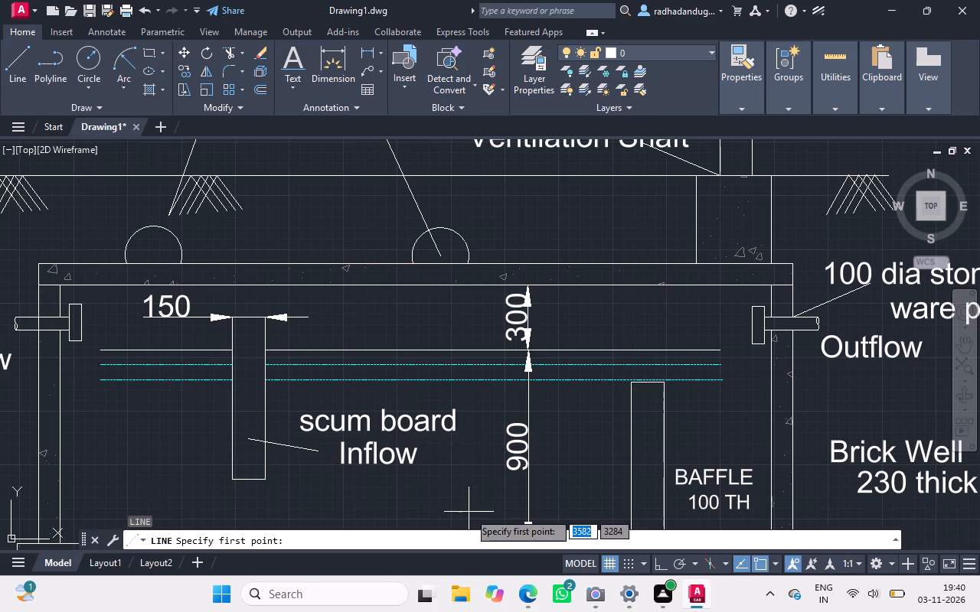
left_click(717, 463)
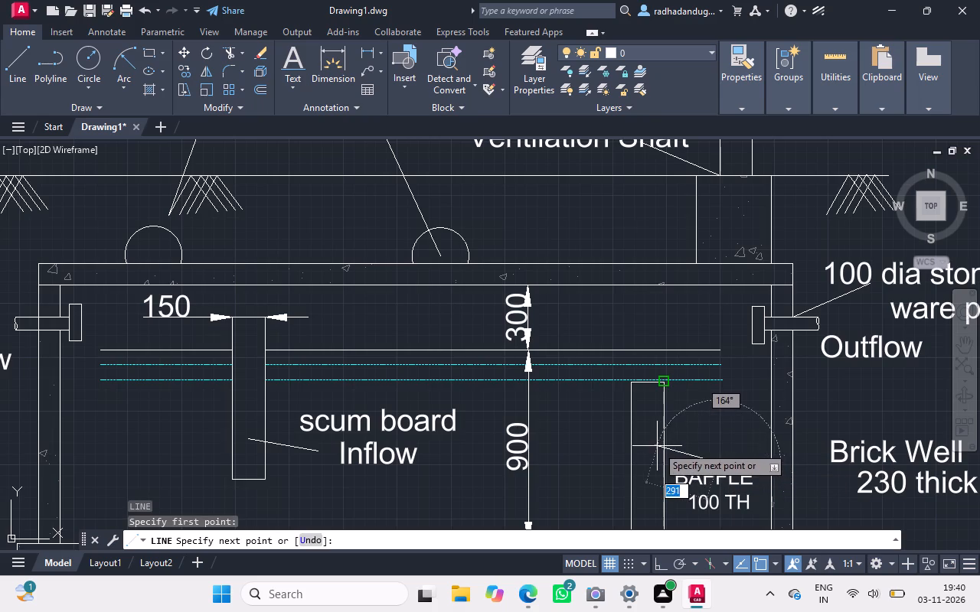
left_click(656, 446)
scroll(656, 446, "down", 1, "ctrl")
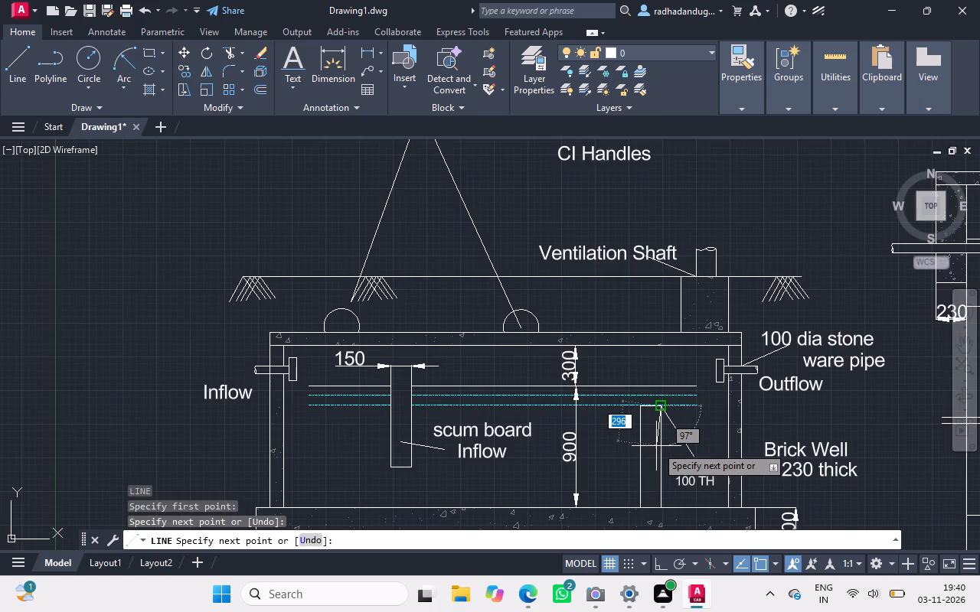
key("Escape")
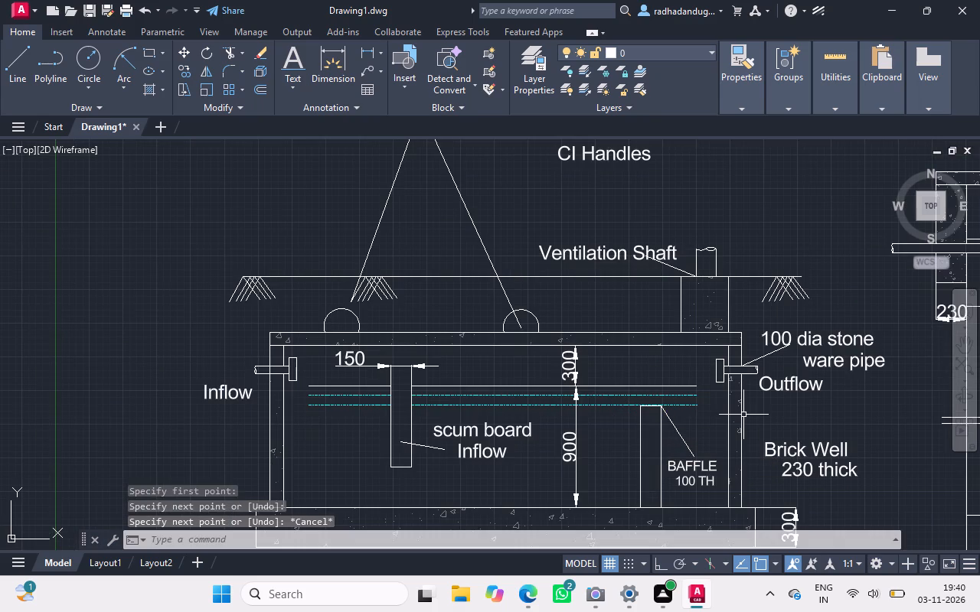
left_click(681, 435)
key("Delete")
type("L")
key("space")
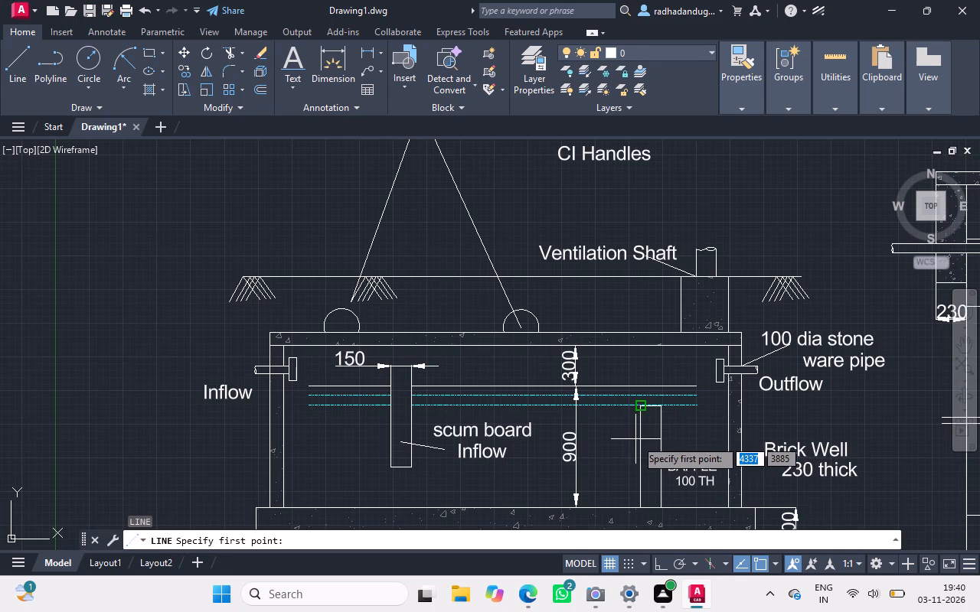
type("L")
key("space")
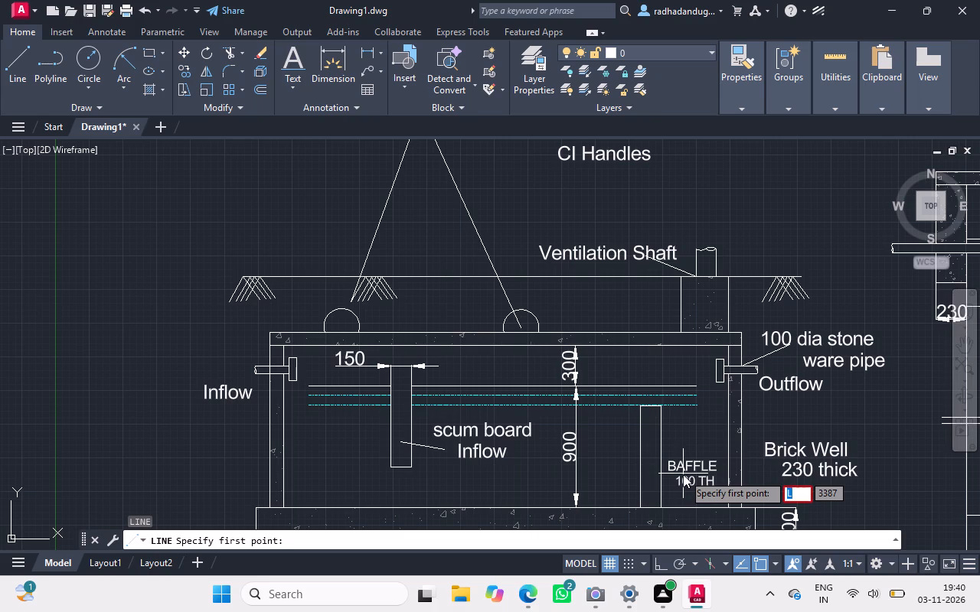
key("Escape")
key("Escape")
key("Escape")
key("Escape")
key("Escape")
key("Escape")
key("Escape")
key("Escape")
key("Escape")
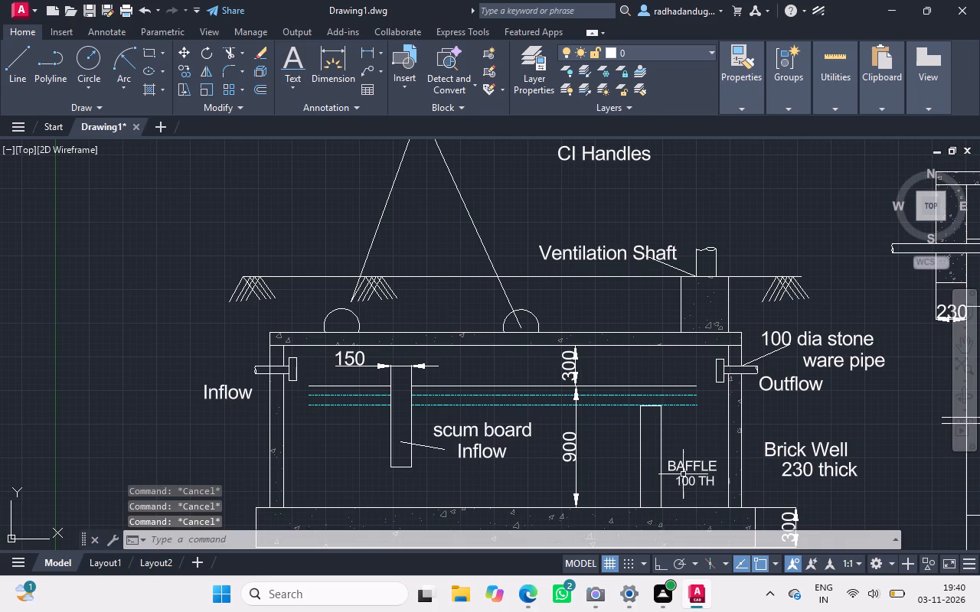
Draw a short leader line from just above the BAFFLE 100 TH label to the middle of the baffle wall.
type("L")
key("space")
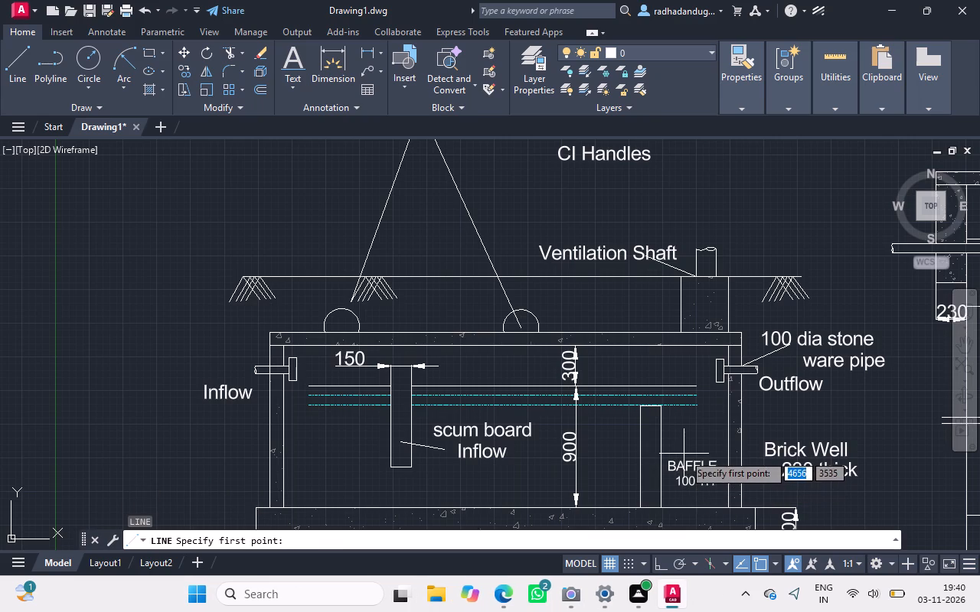
left_click(684, 454)
left_click(651, 448)
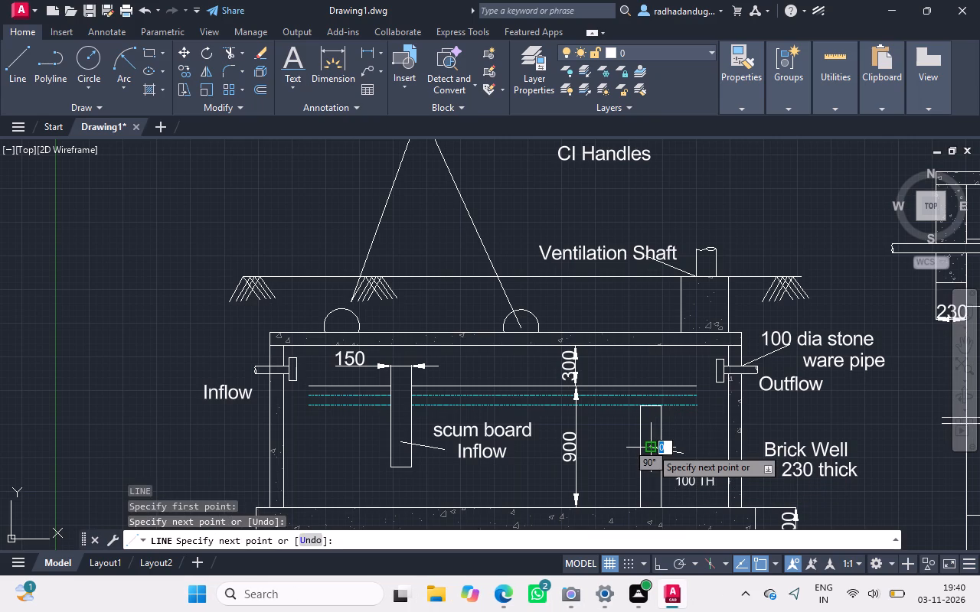
scroll(651, 448, "down", 2, "ctrl")
key("Escape")
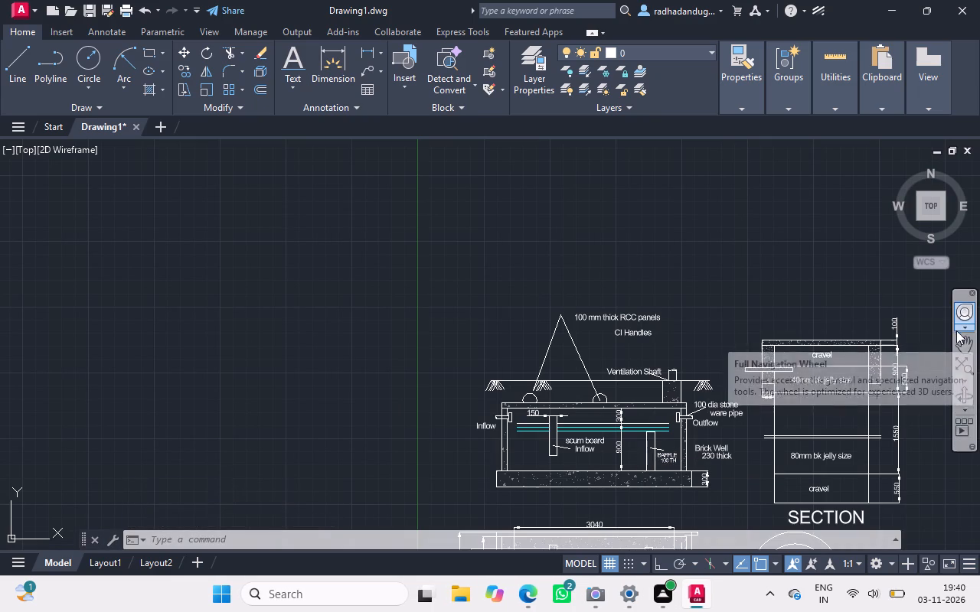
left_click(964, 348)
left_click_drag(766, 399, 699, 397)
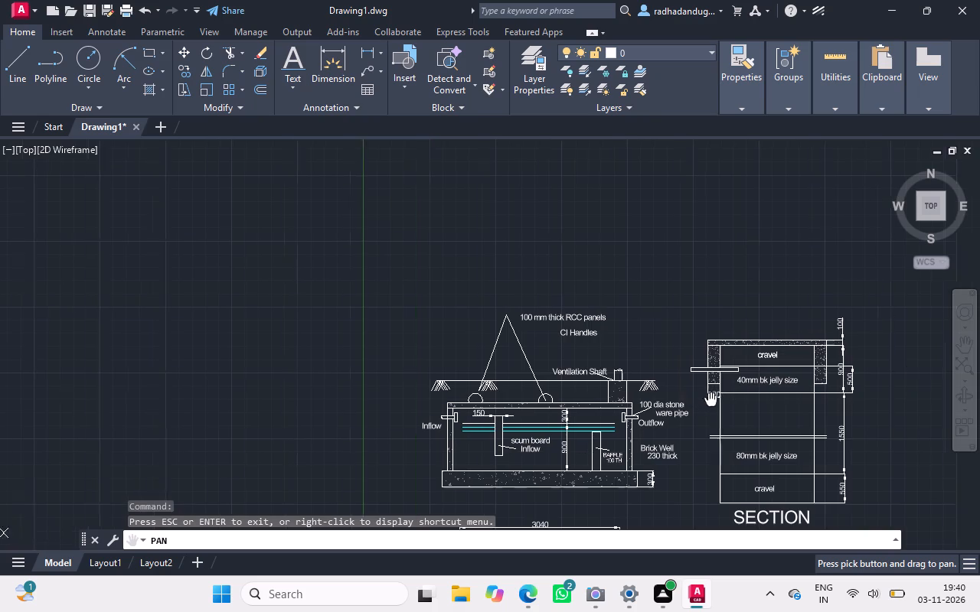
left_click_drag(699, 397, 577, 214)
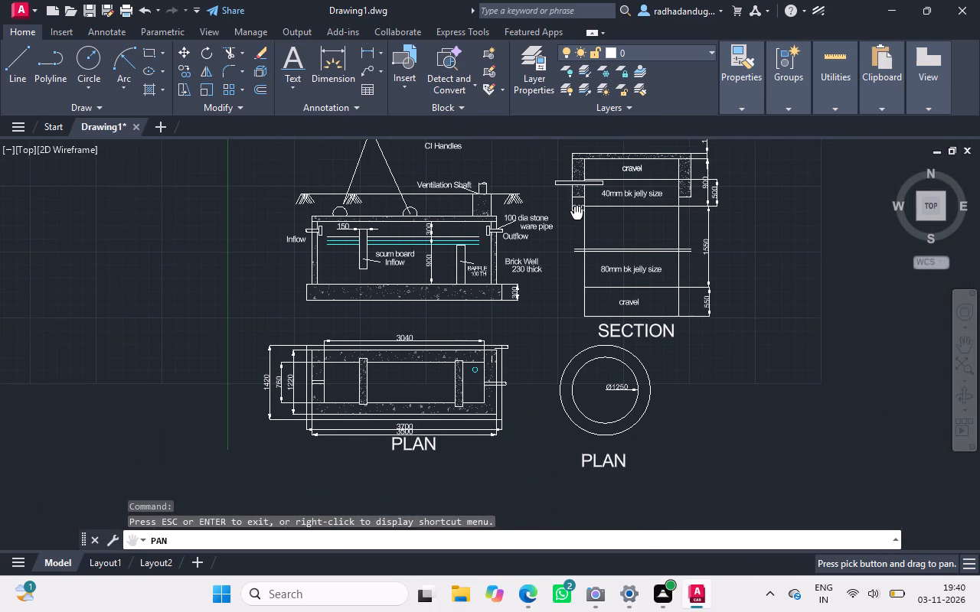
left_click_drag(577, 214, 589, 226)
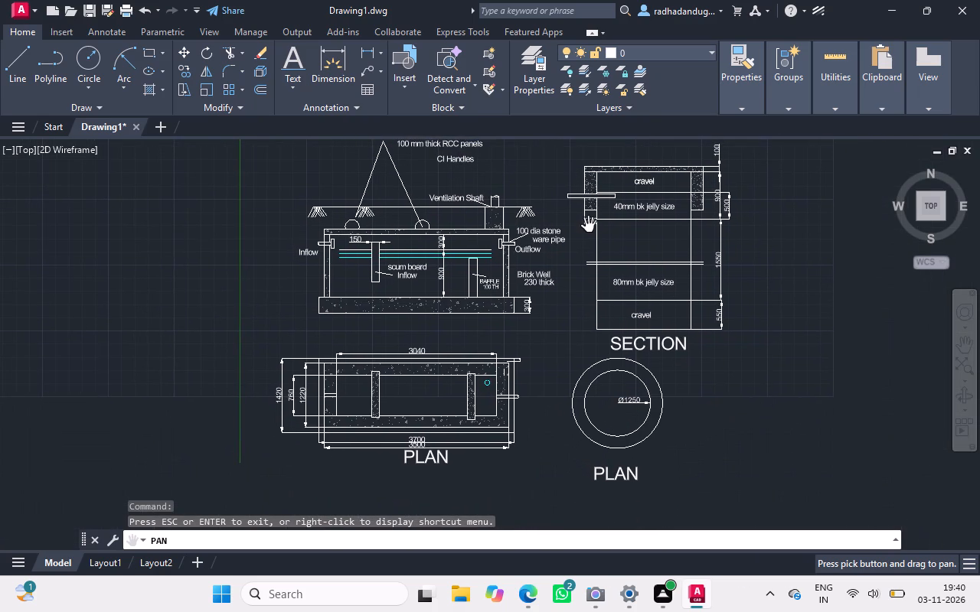
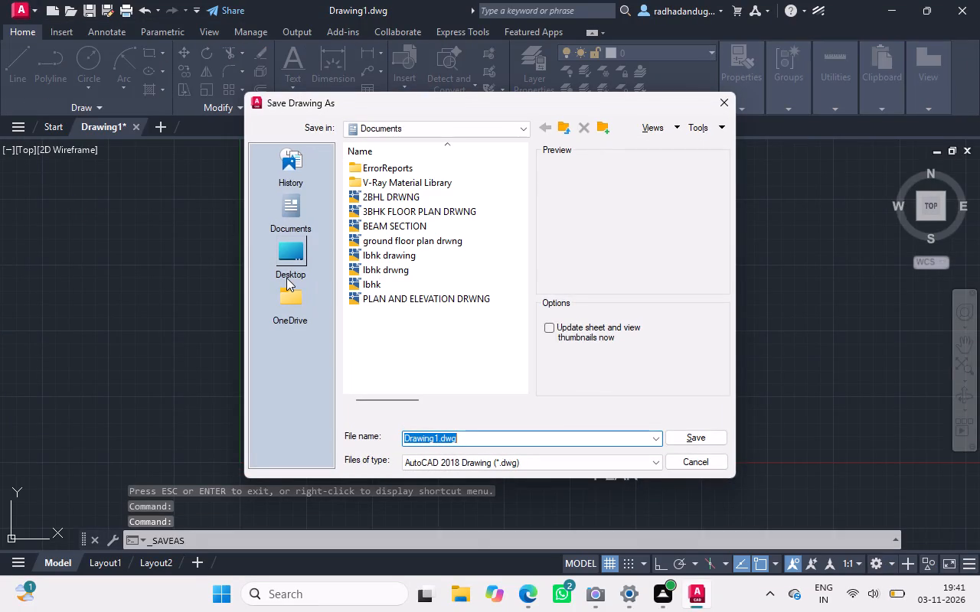
Save the drawing in the Documents folder under the file name SEPTIC TANK DWNG.
type("SEPTIC TANK")
key("space")
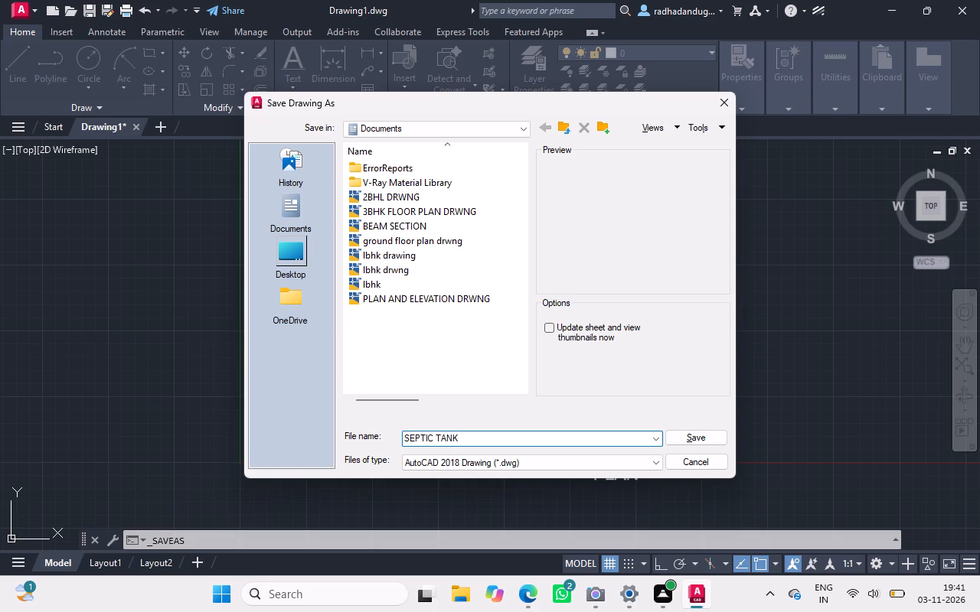
type("DWNG")
left_click(678, 436)
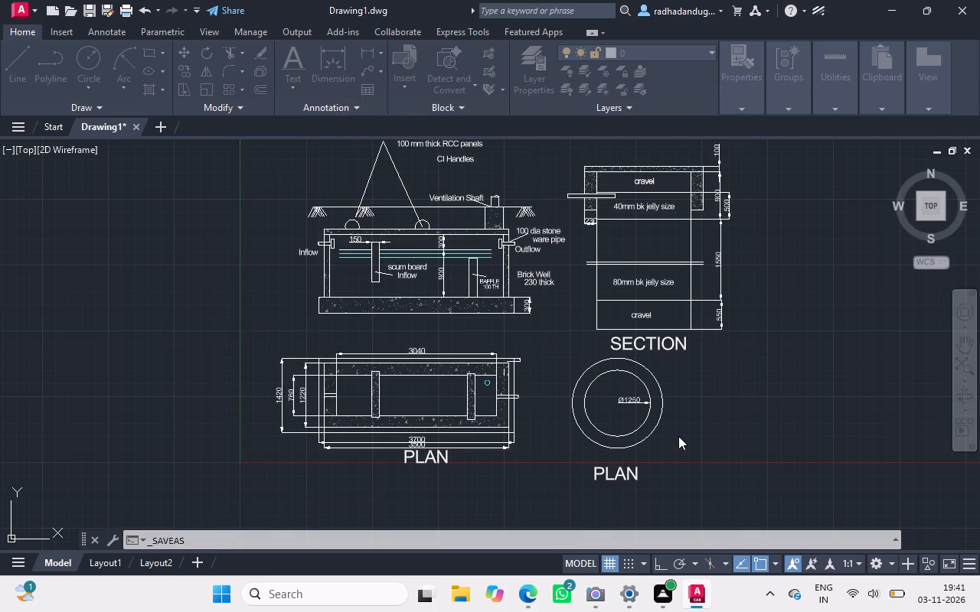
Plot the model with Microsoft Print to PDF as the plotter, keeping the other plot settings.
left_click(35, 11)
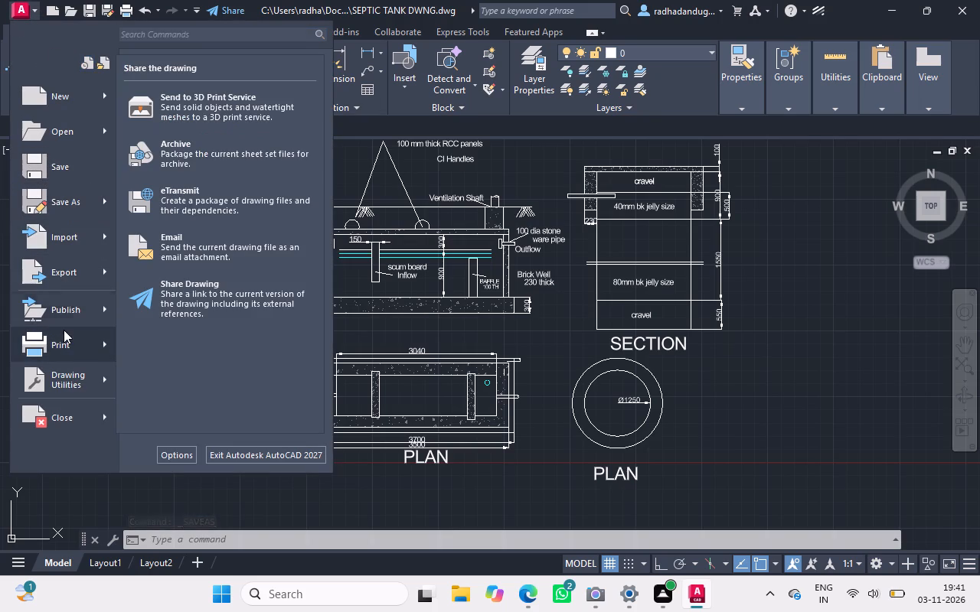
left_click(67, 349)
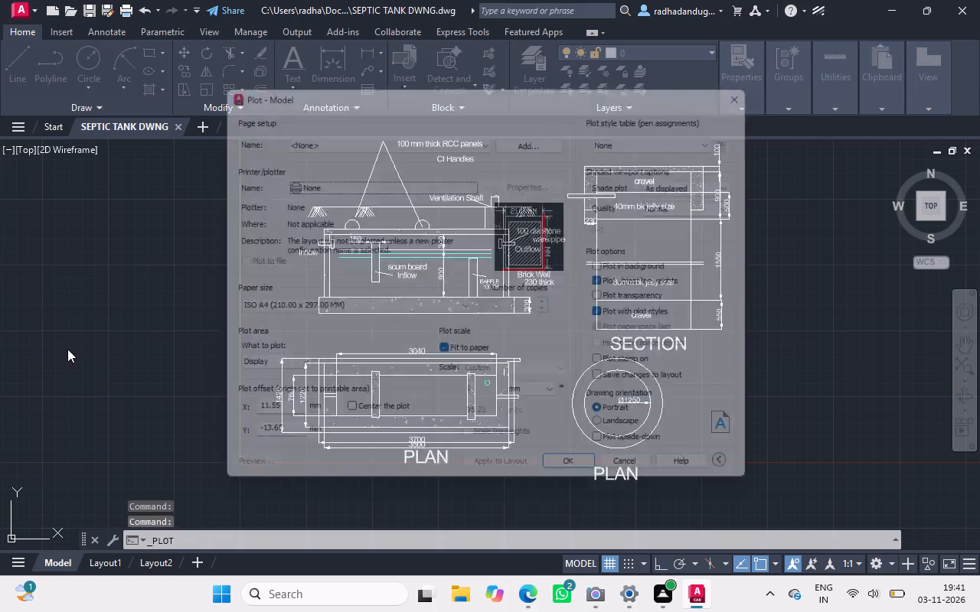
left_click(461, 179)
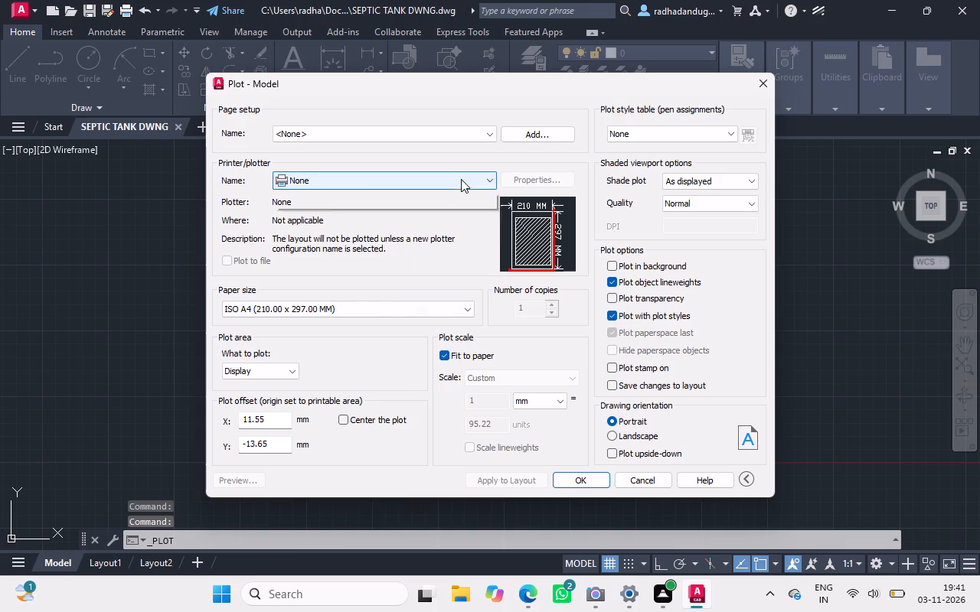
left_click(433, 224)
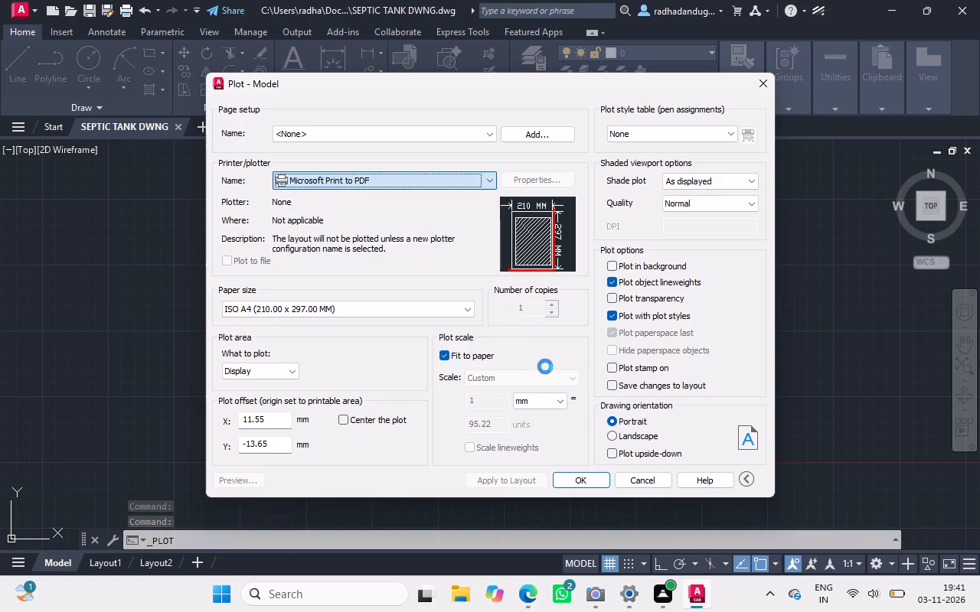
left_click(590, 485)
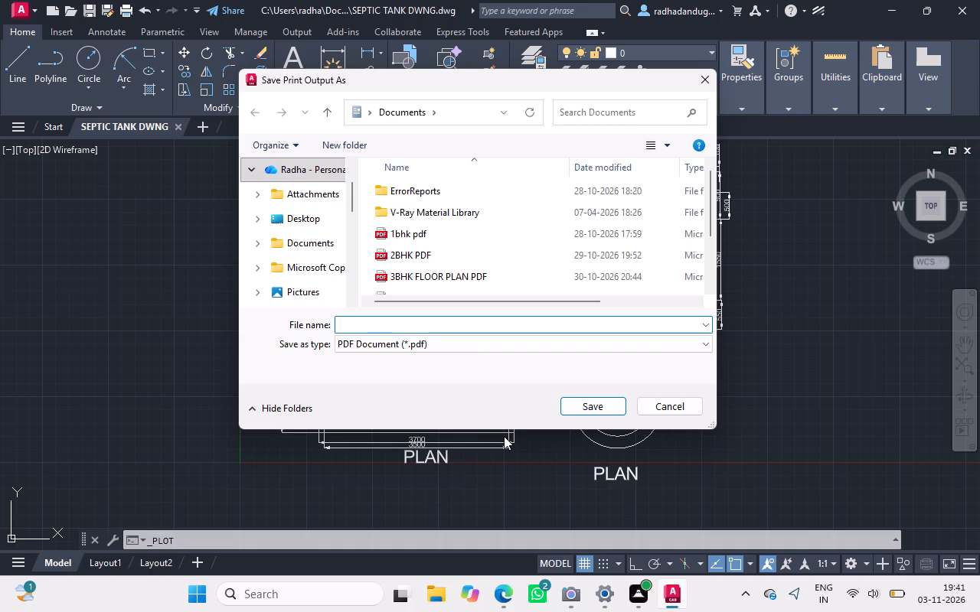
Save the print output in Documents as a PDF document named SEPTIC TANK PDF.
type("SE")
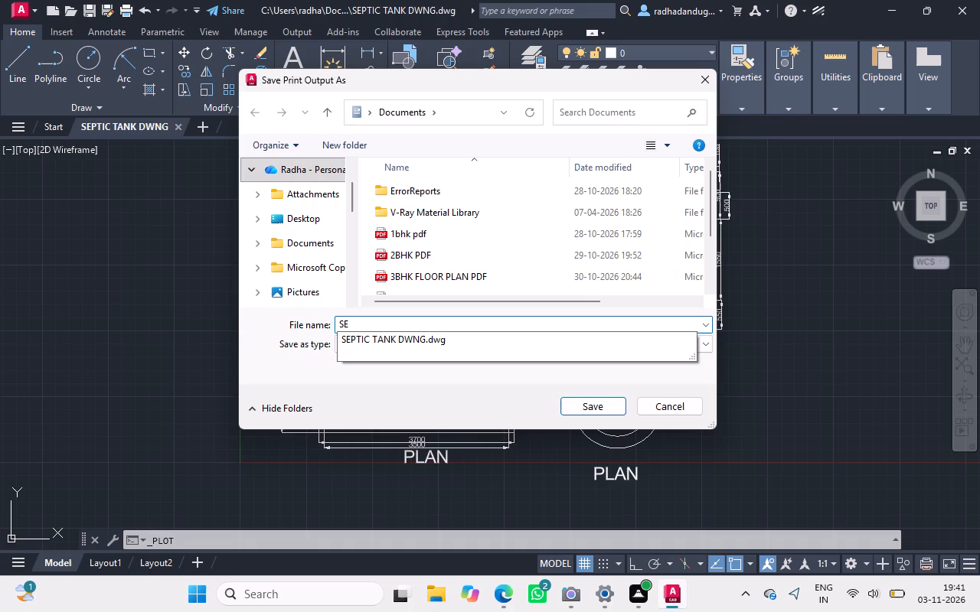
type("PT")
key("i")
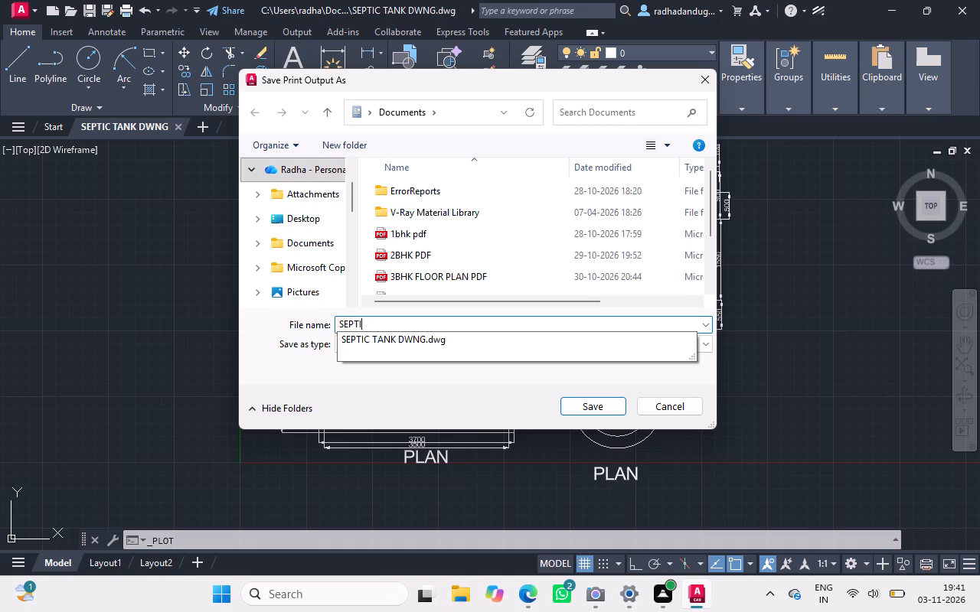
type("C")
key("space")
type("TA")
key("n")
type("K [")
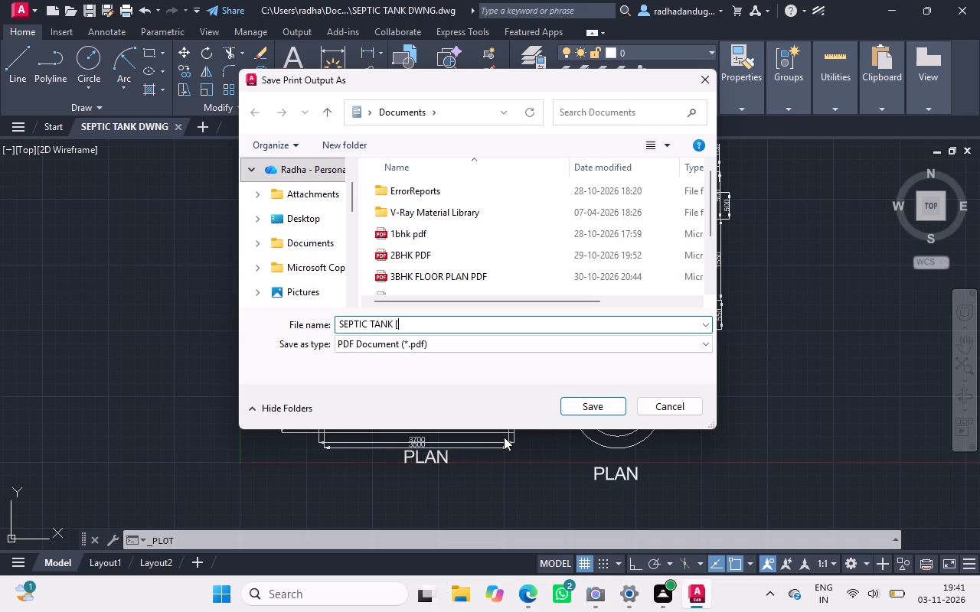
key("BackSpace")
key("p")
type("DF")
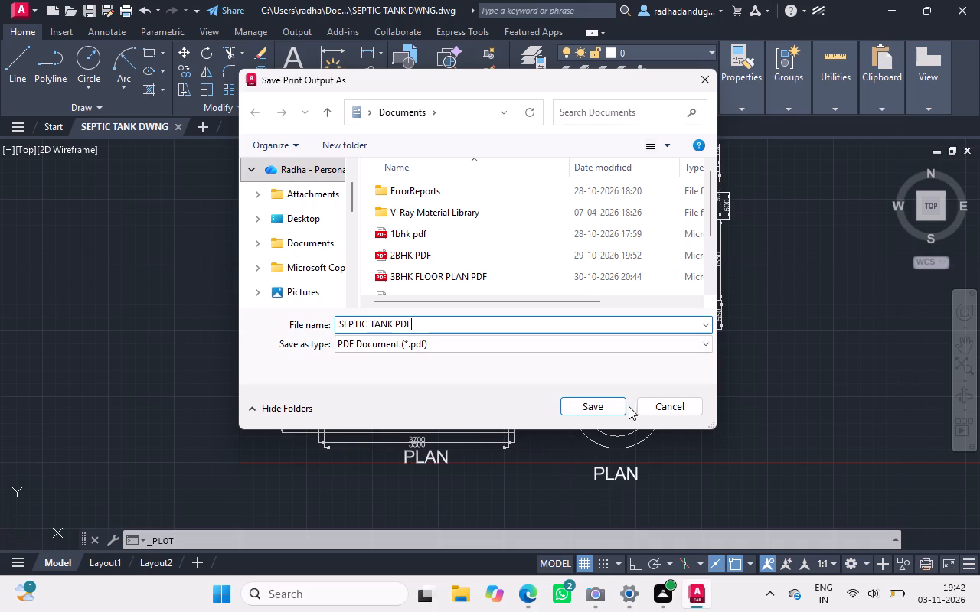
left_click(604, 406)
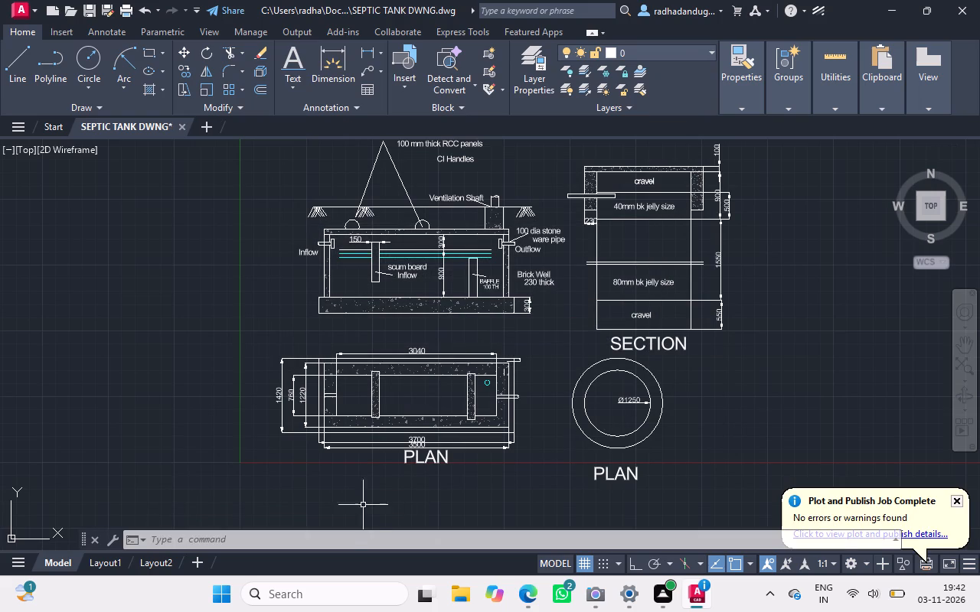
Turn off command log recording with LOGFILEOFF.
left_click(342, 538)
type("LO")
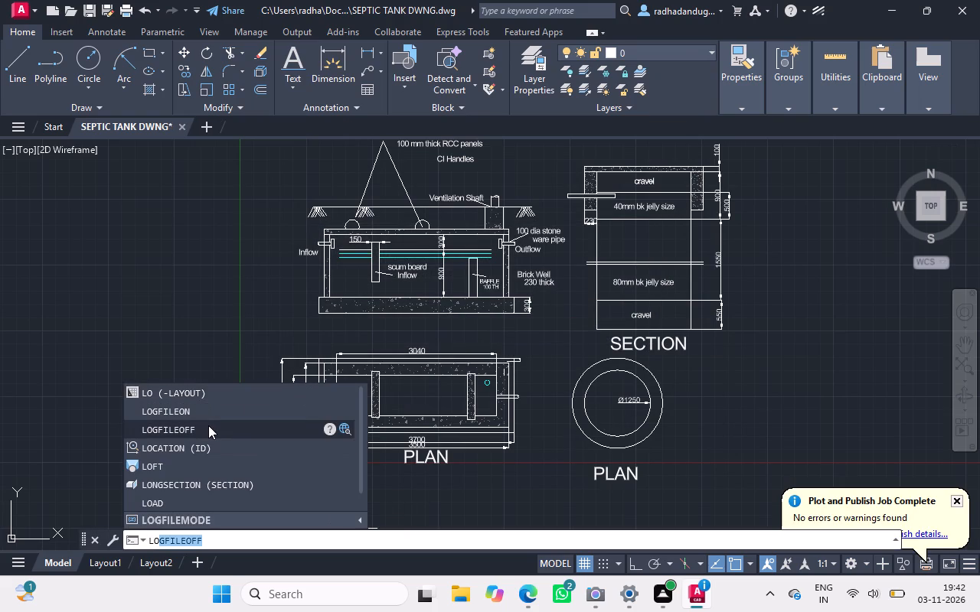
left_click(208, 425)
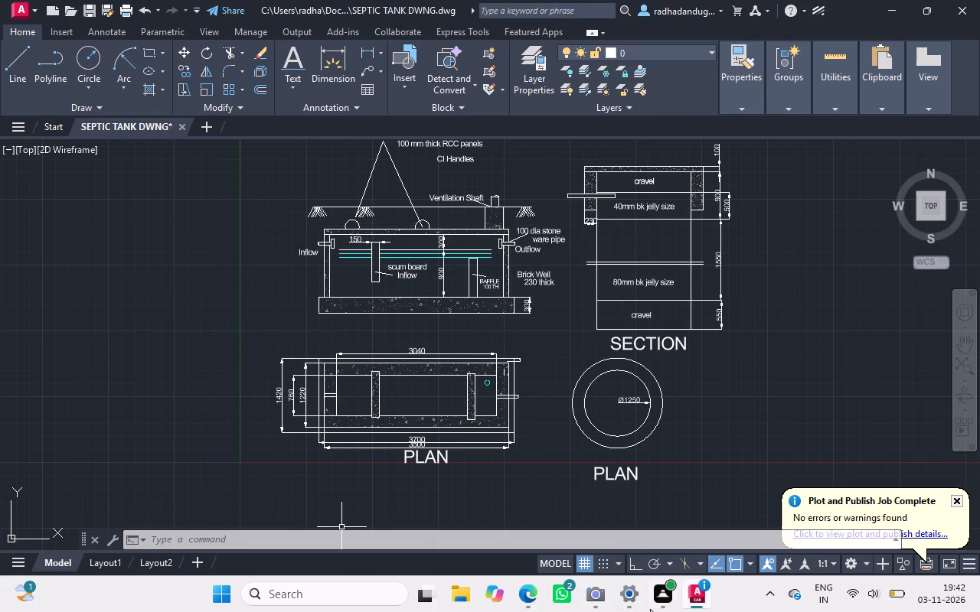